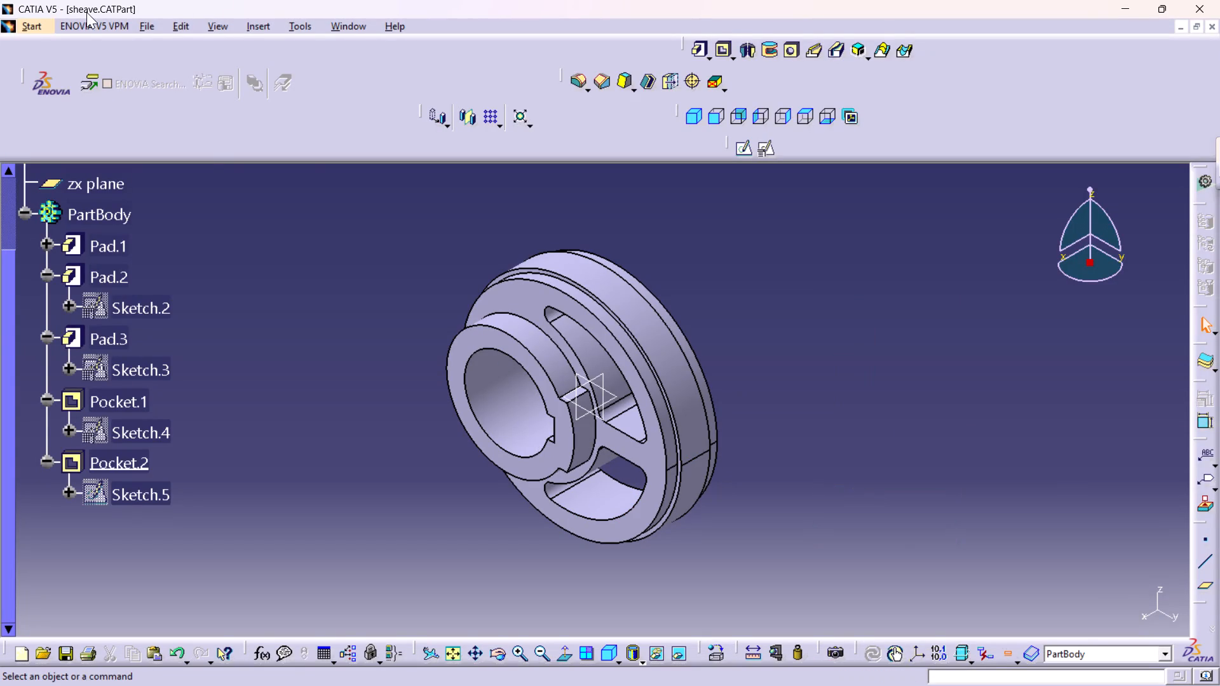
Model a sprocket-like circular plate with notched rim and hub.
Create a new part in the Part Design workbench, keeping the default part name and hybrid design.
click(36, 25)
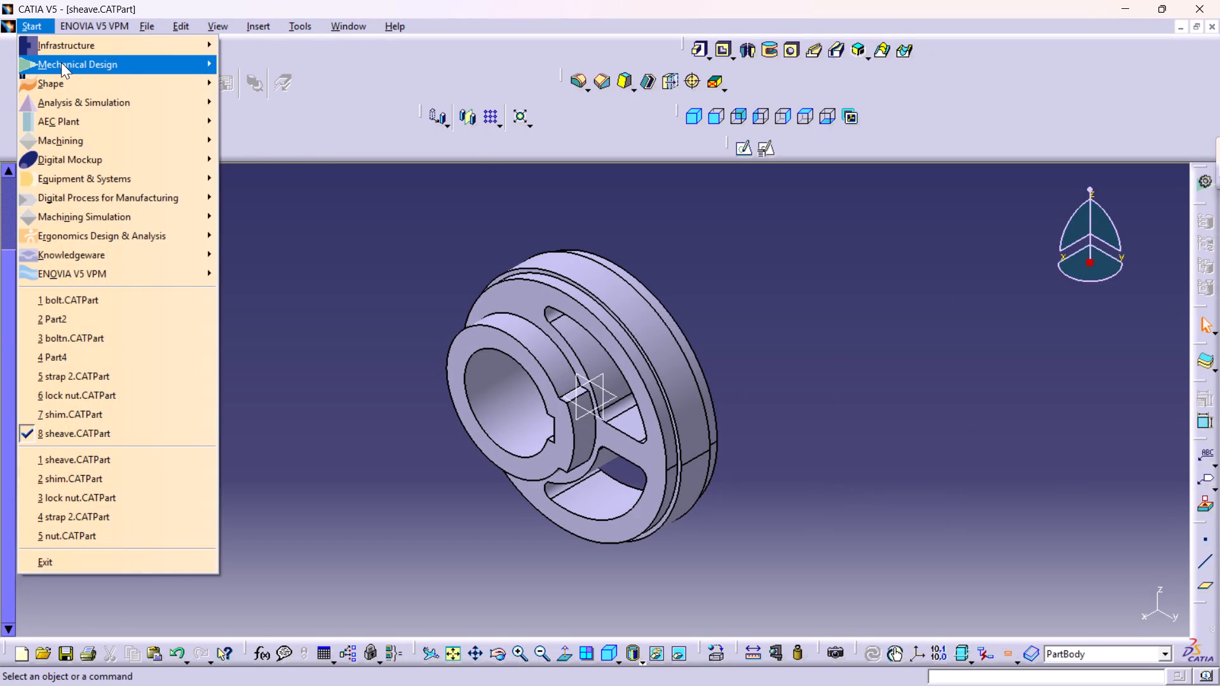
click(61, 64)
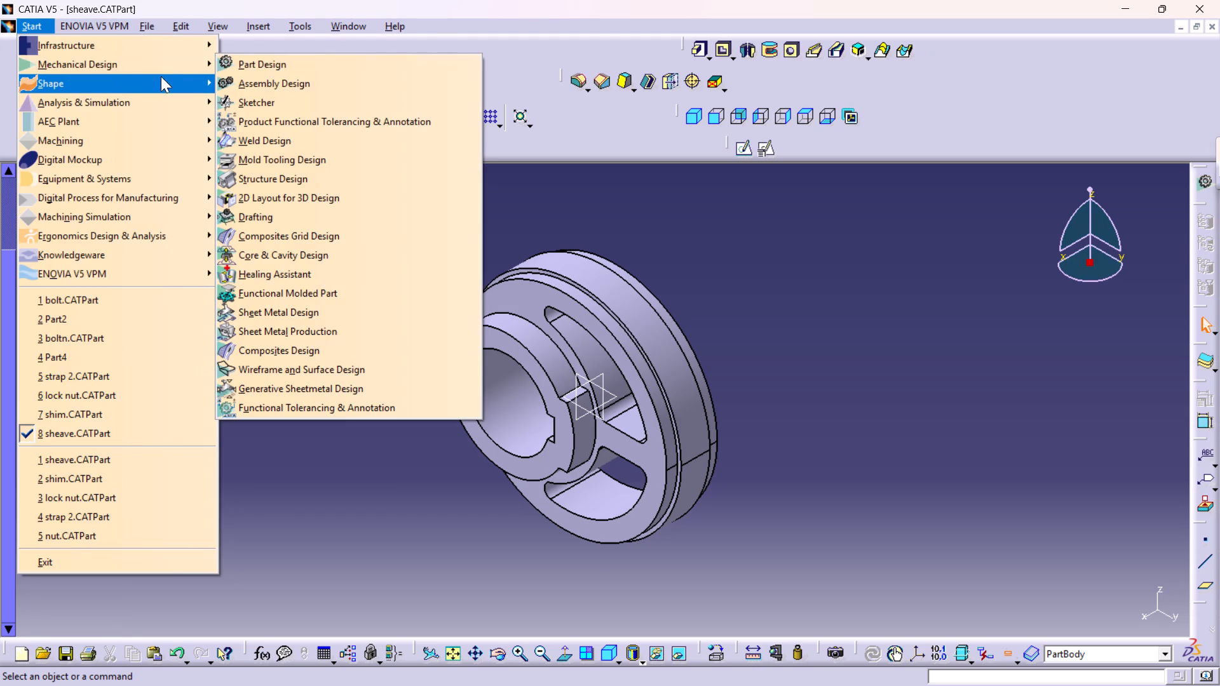
click(243, 67)
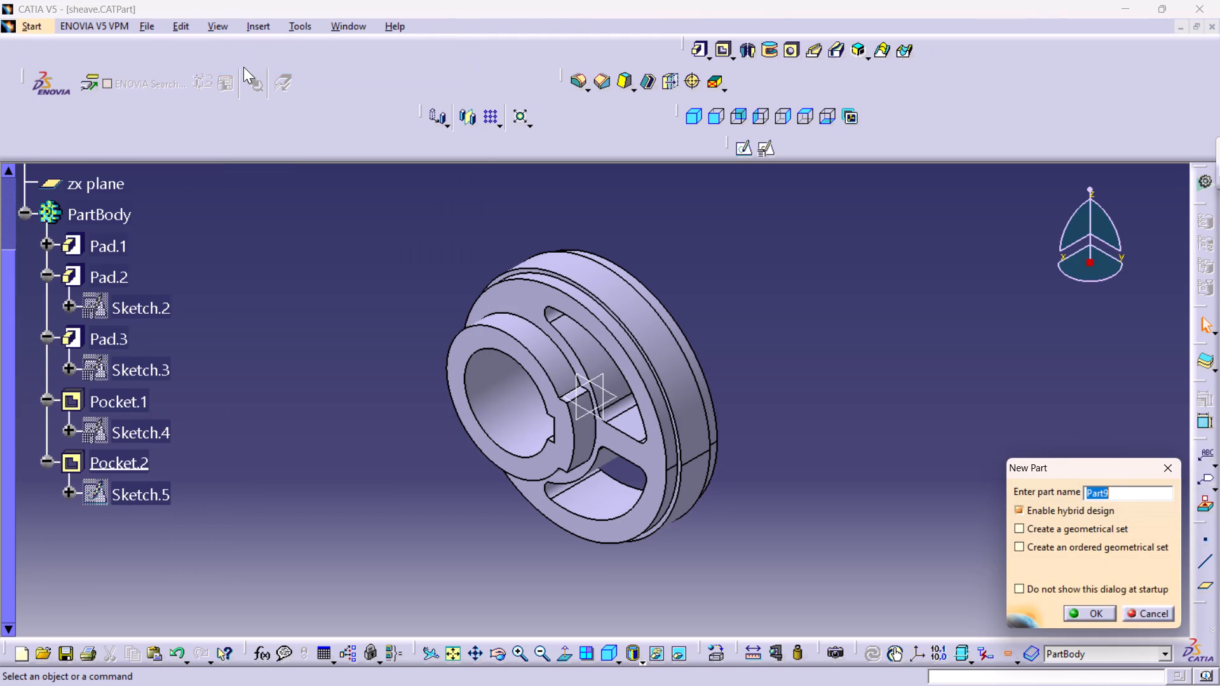
click(1094, 609)
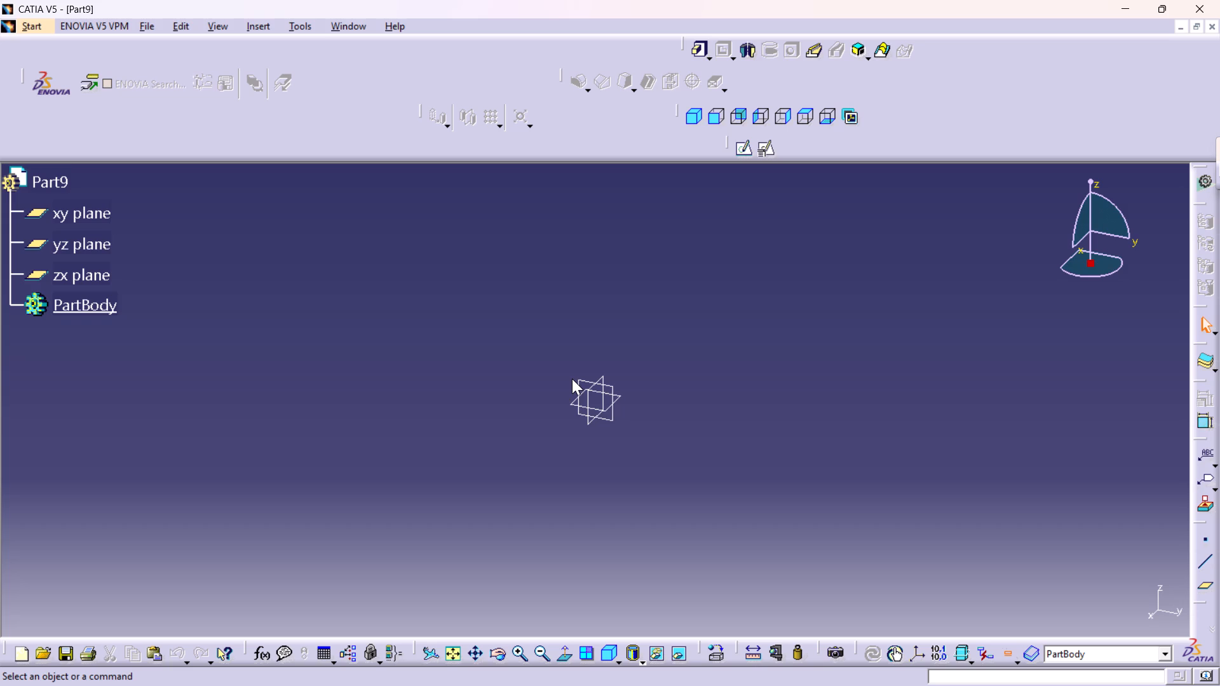
Open a positioned sketch on the xy plane with the axes swapped and the V direction reversed.
click(621, 395)
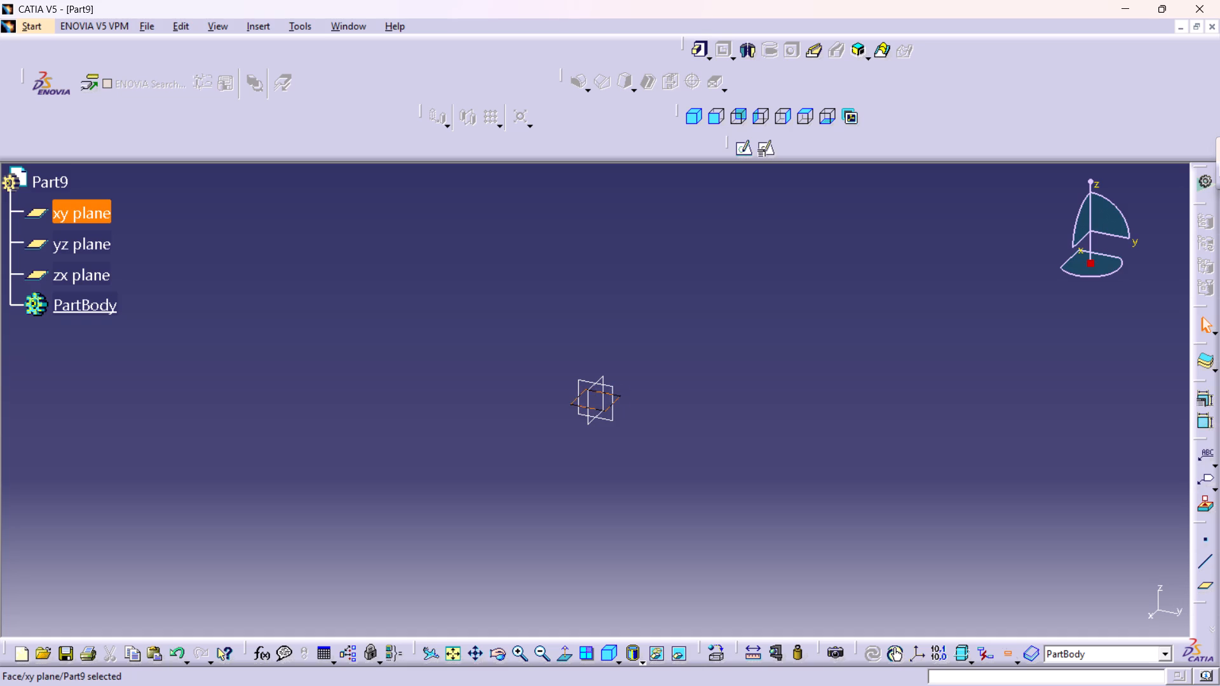
click(773, 154)
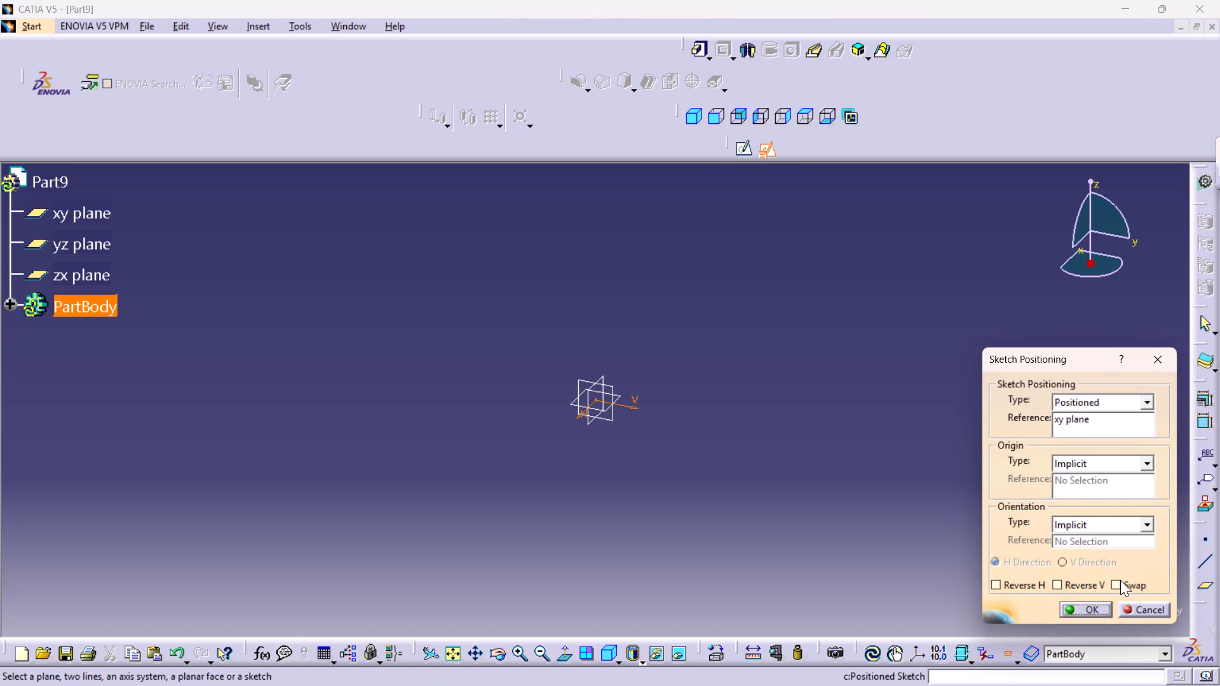
click(1120, 580)
click(1060, 579)
click(1089, 611)
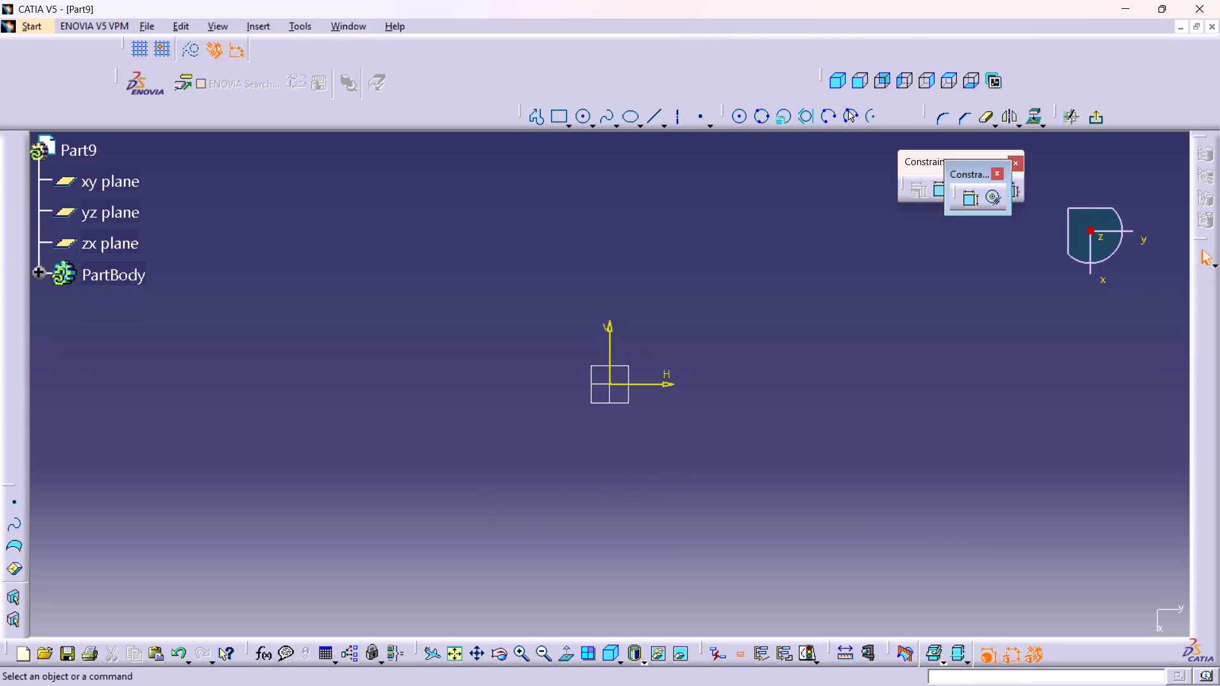
Sketch a circle centred on the origin and constrain its diameter to 100 mm.
click(581, 118)
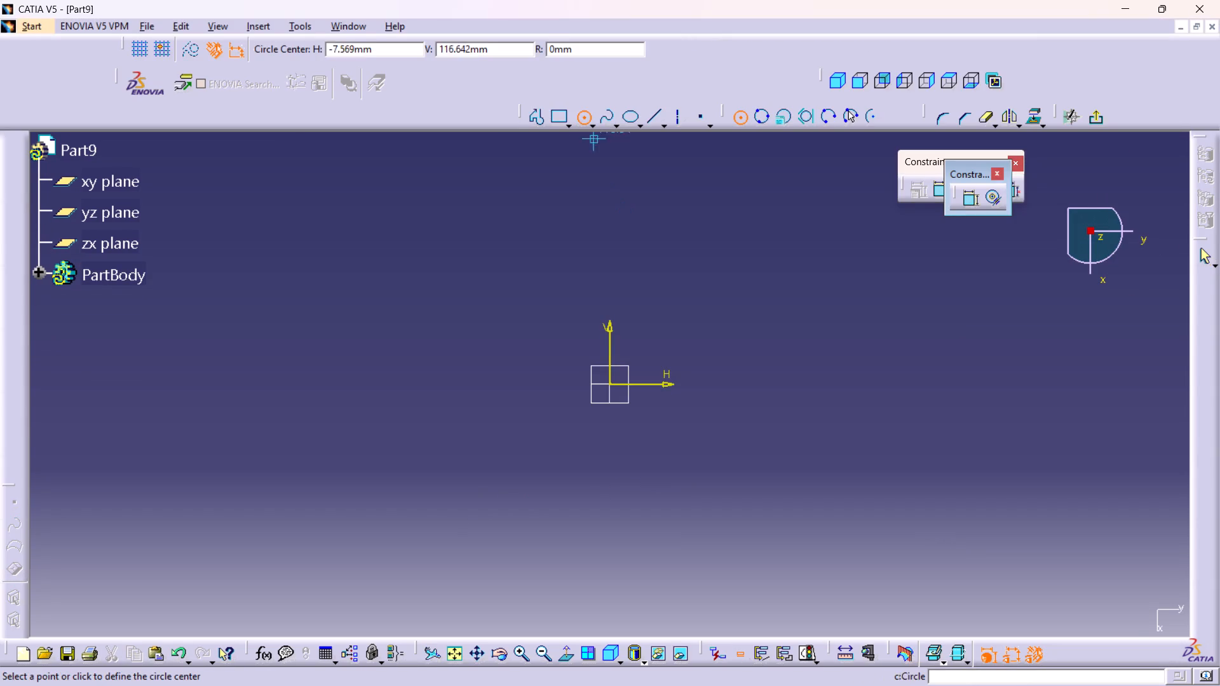
click(609, 386)
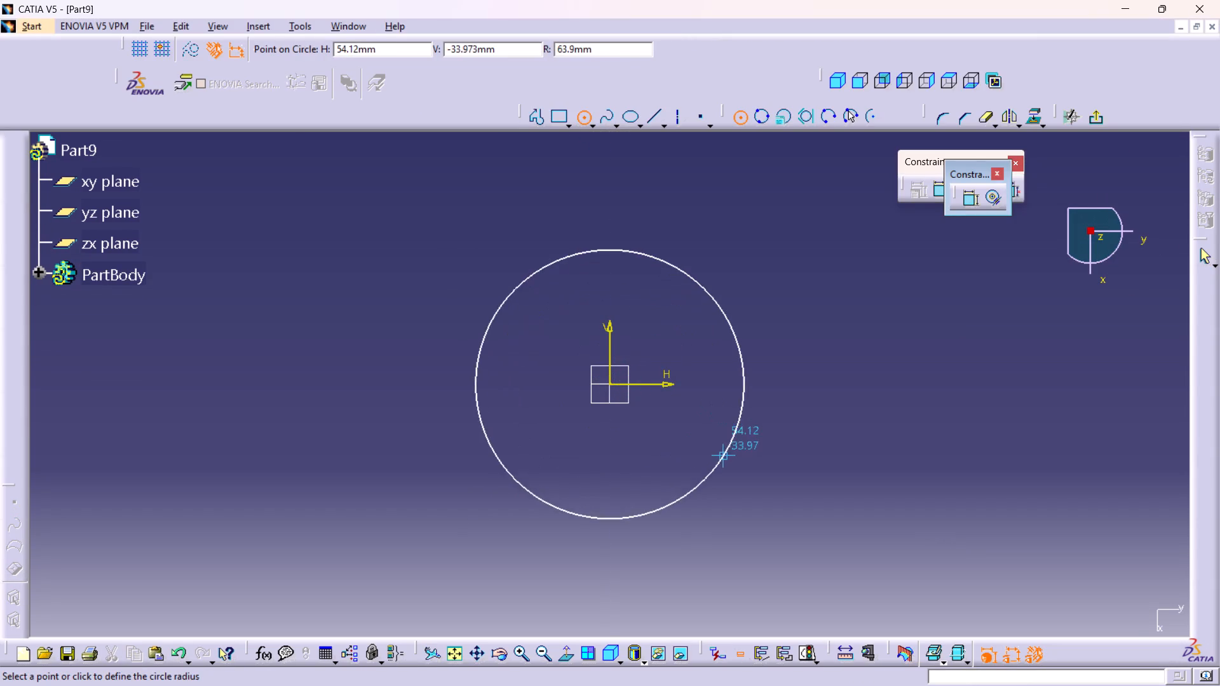
click(723, 455)
double_click(966, 194)
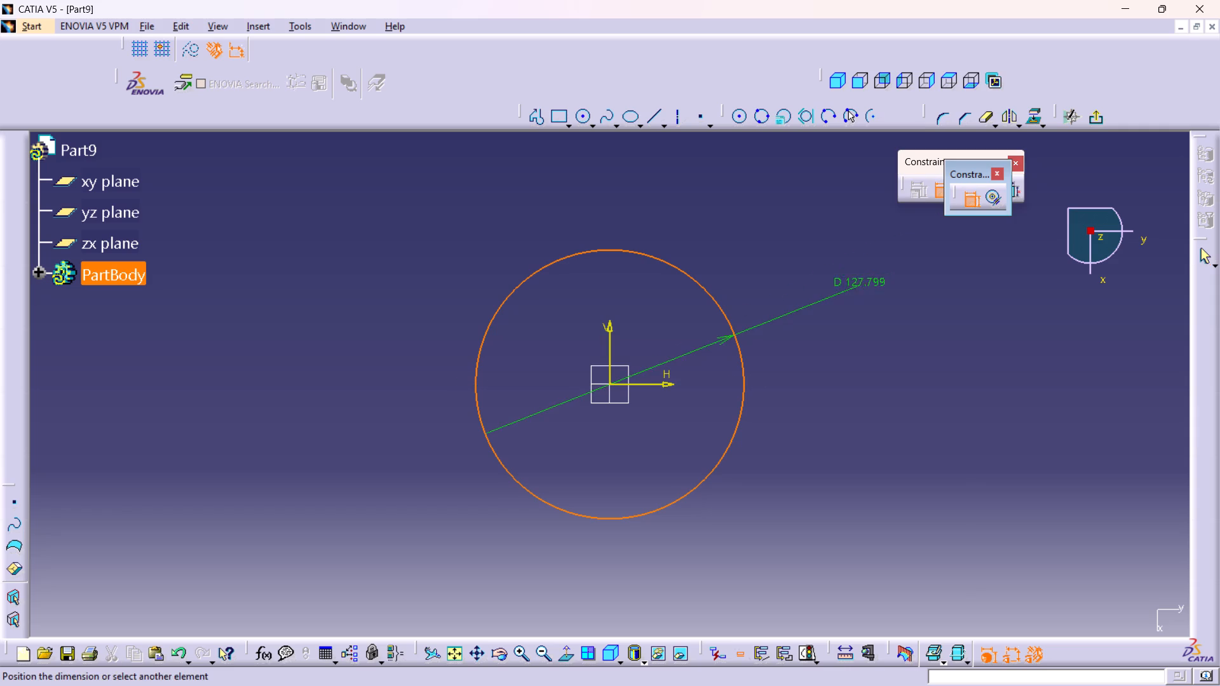
click(840, 291)
double_click(837, 285)
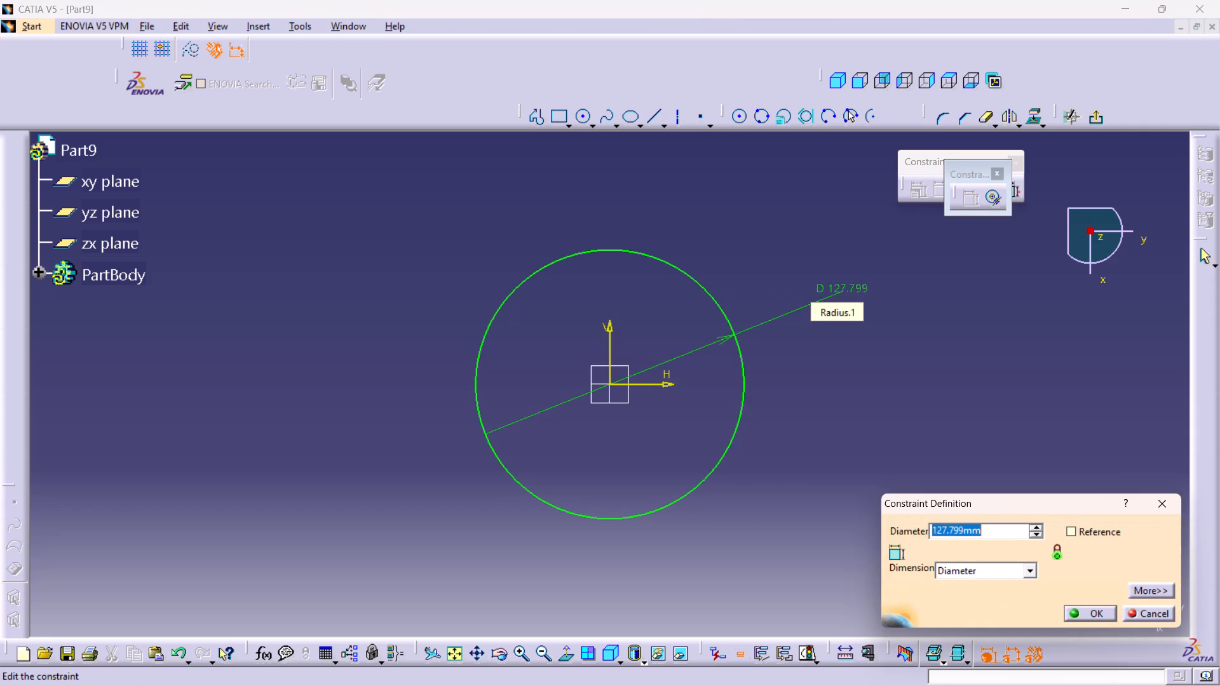
text(100)
key(Return)
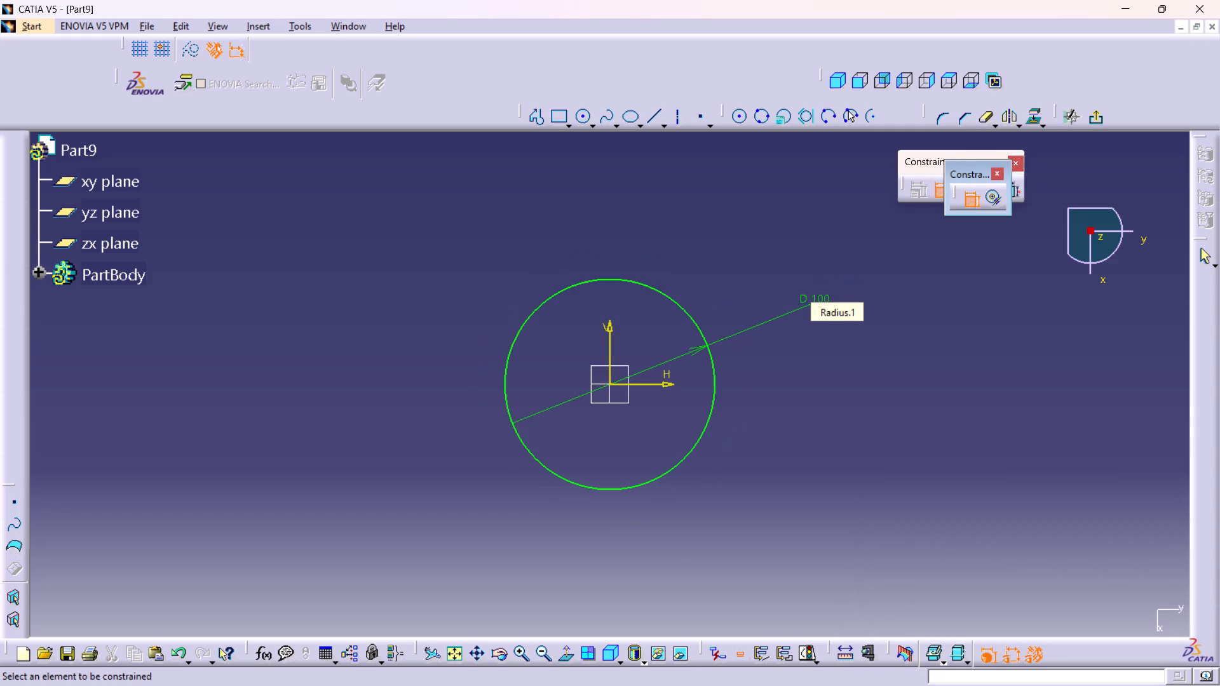
Sketch a second circle inside the first, centred on the origin, and constrain its diameter to 45+45 mm.
middle_drag(578, 410, 575, 353)
right_click(578, 410)
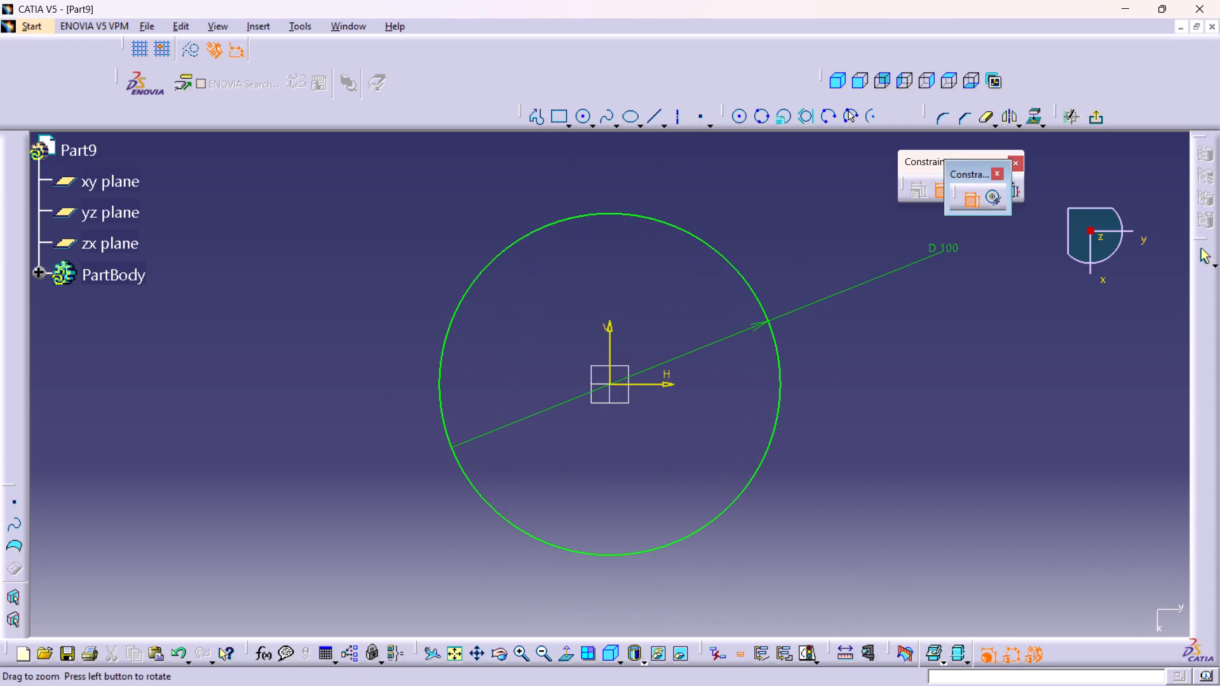
middle_drag(579, 349, 573, 386)
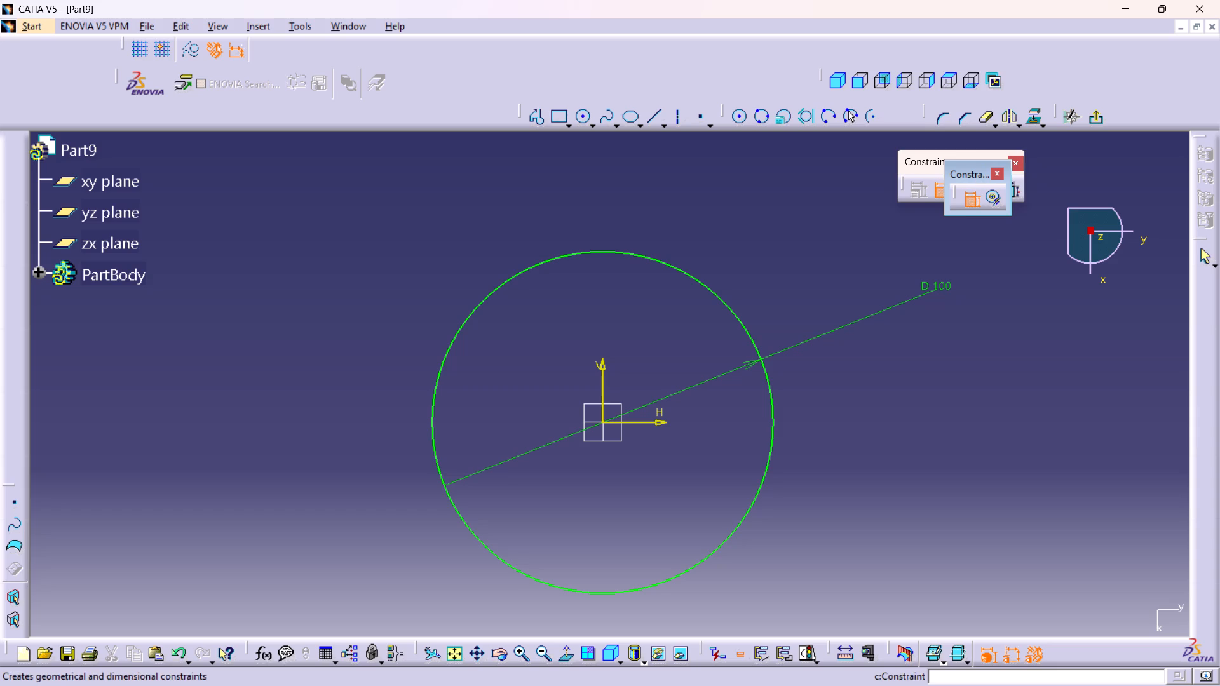
double_click(582, 119)
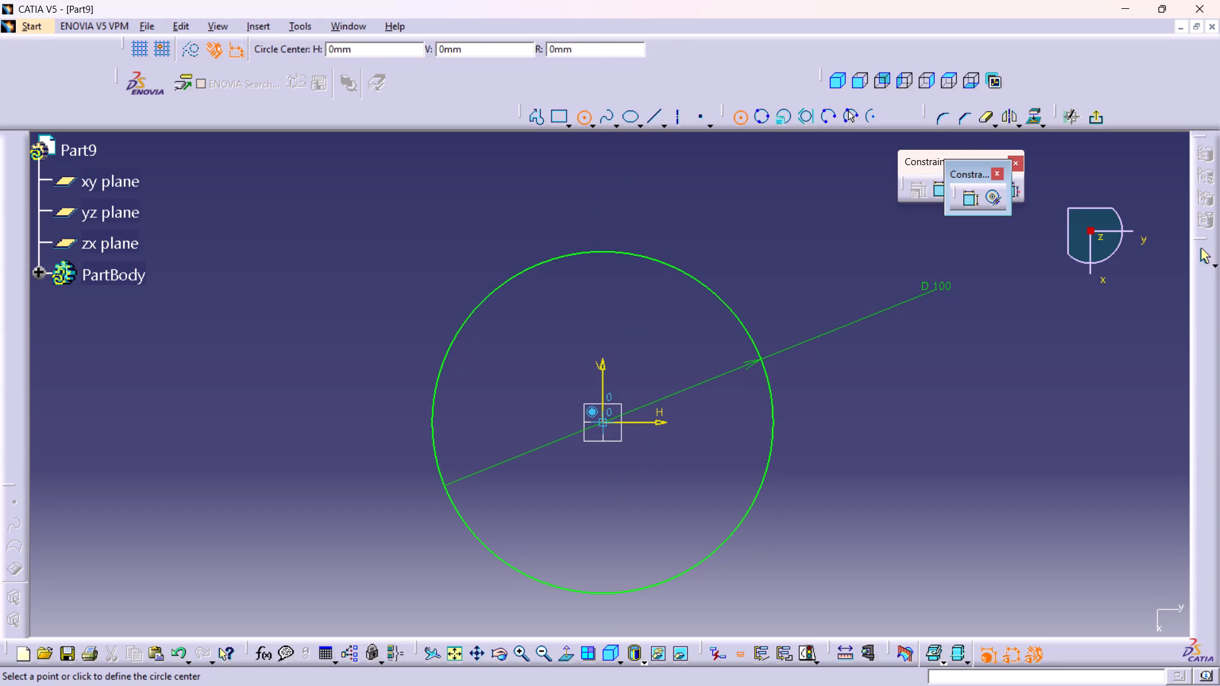
click(603, 426)
click(697, 513)
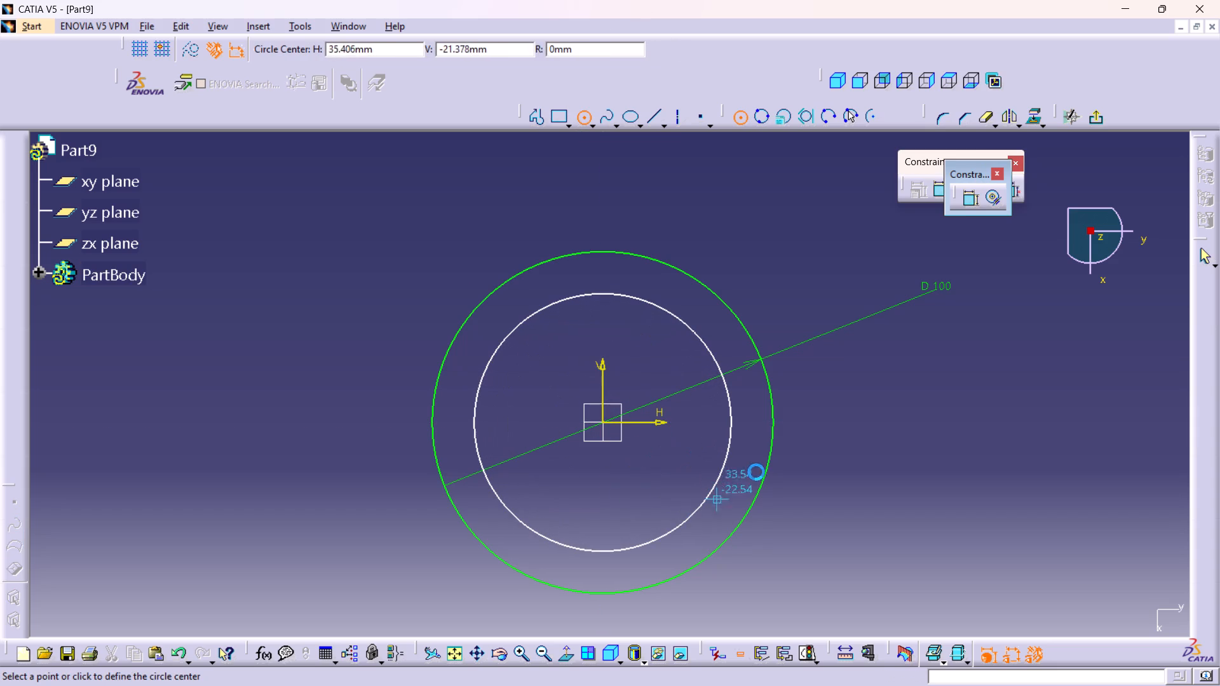
double_click(968, 203)
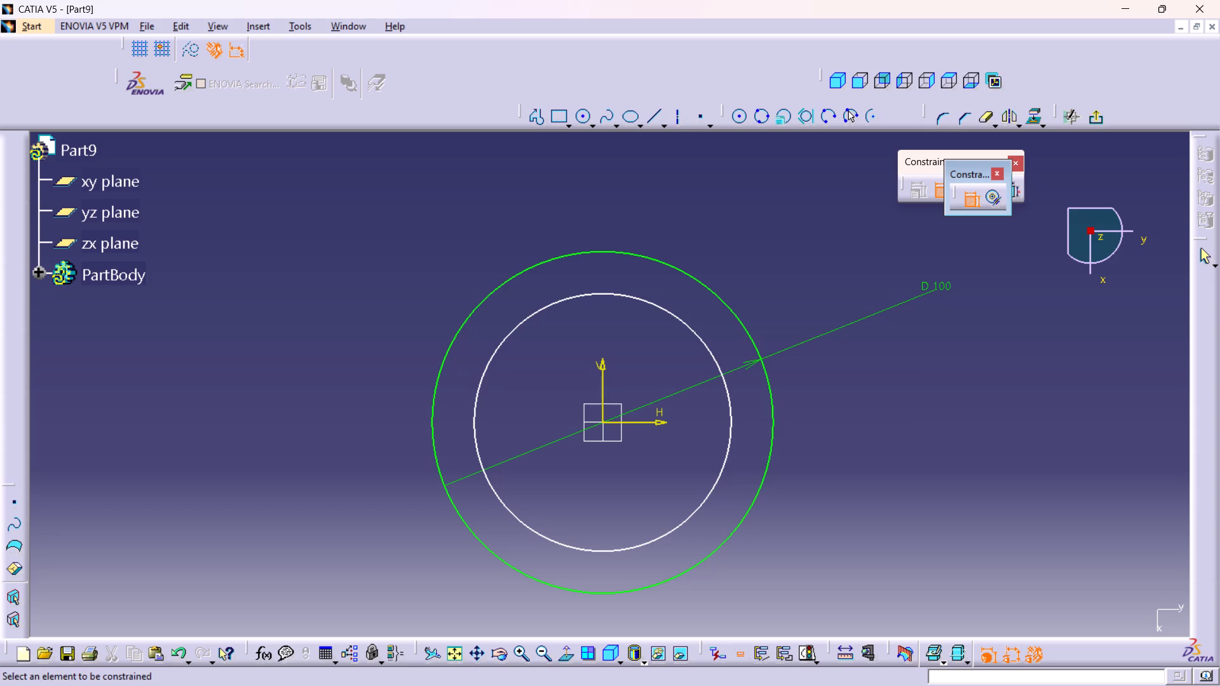
click(736, 434)
click(821, 392)
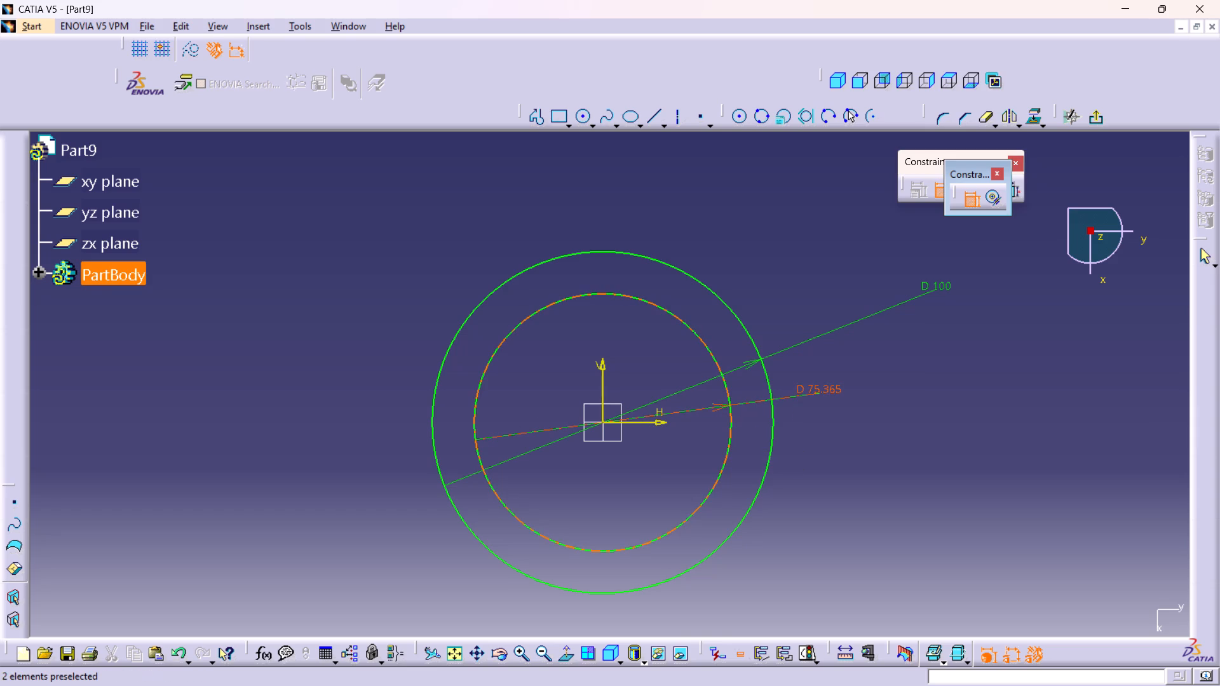
double_click(826, 389)
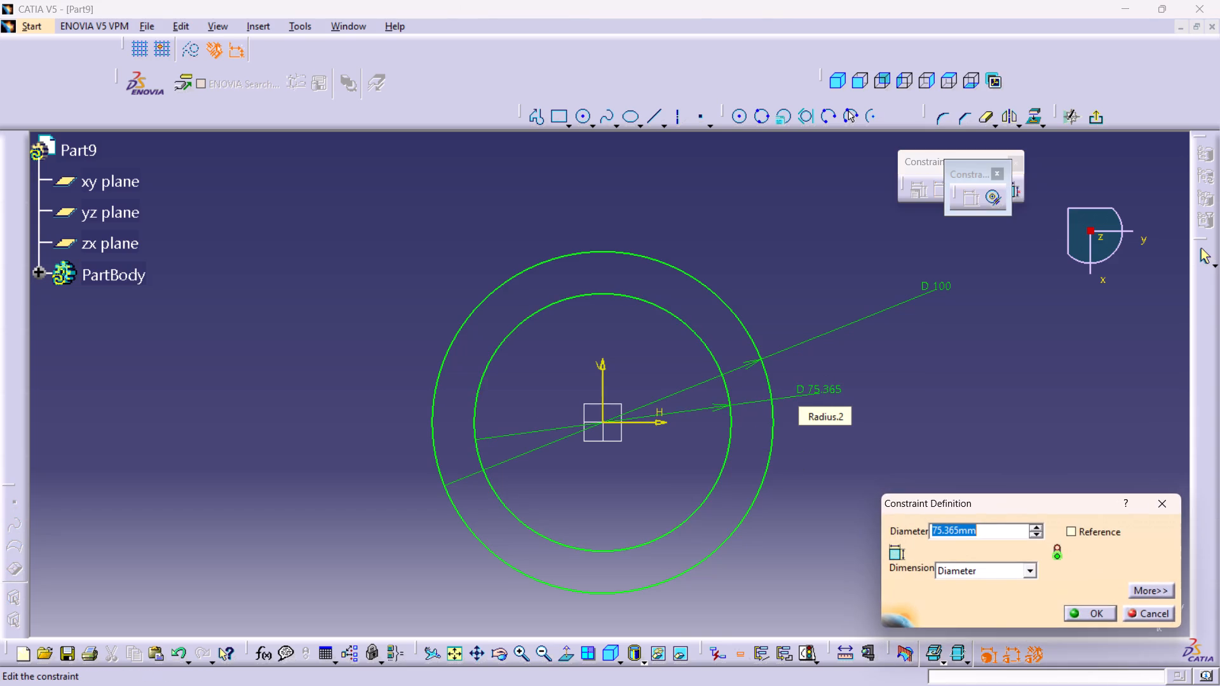
text(45+45)
key(Return)
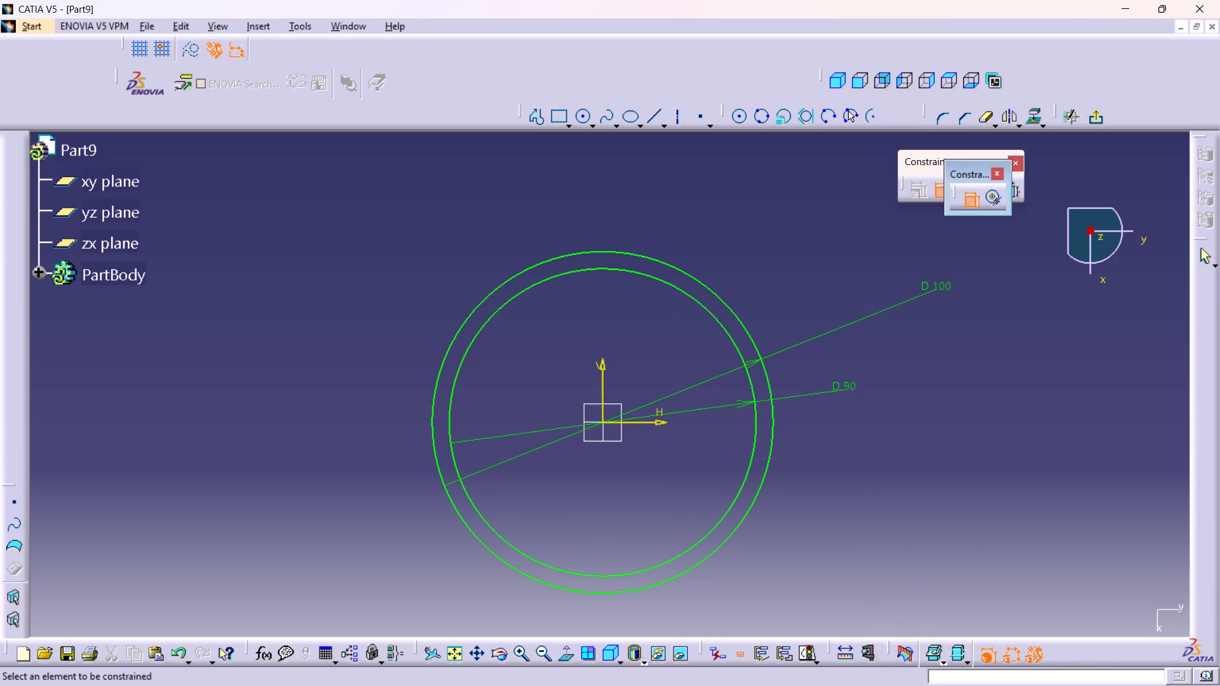
Draw two vertical lines about 5 mm long joining the inner and outer circles near the top, one on each side of the V axis.
middle_drag(581, 313, 587, 283)
right_click(581, 313)
middle_drag(592, 282, 592, 316)
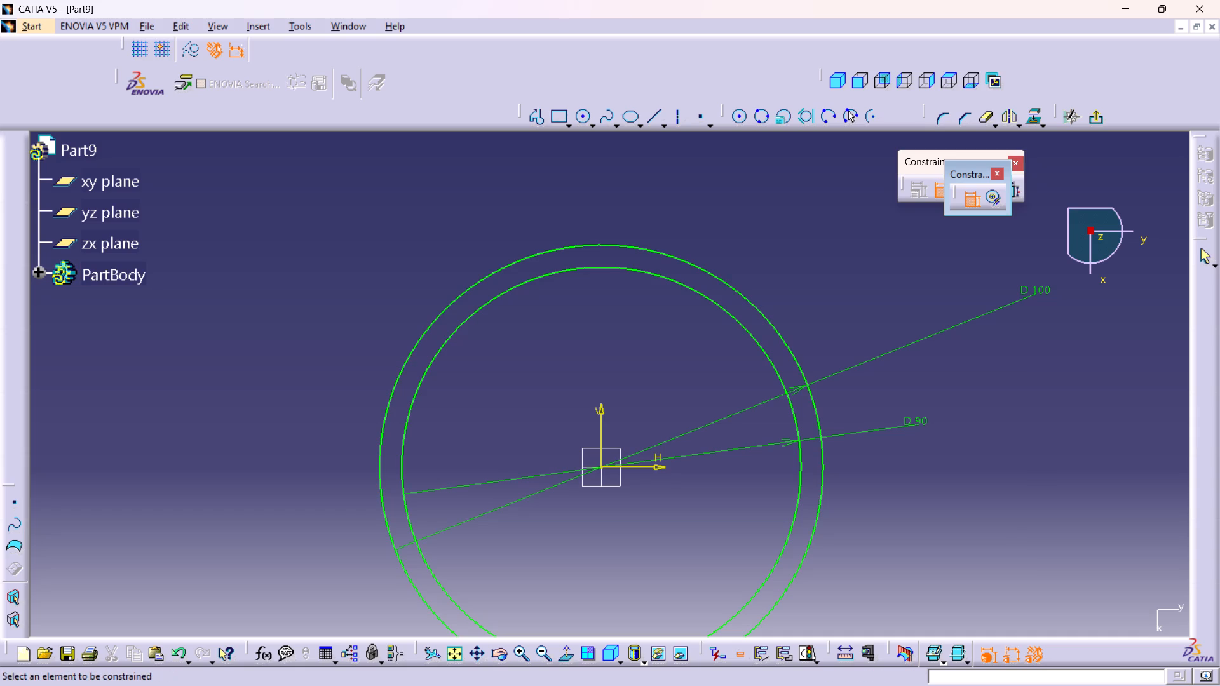
click(651, 121)
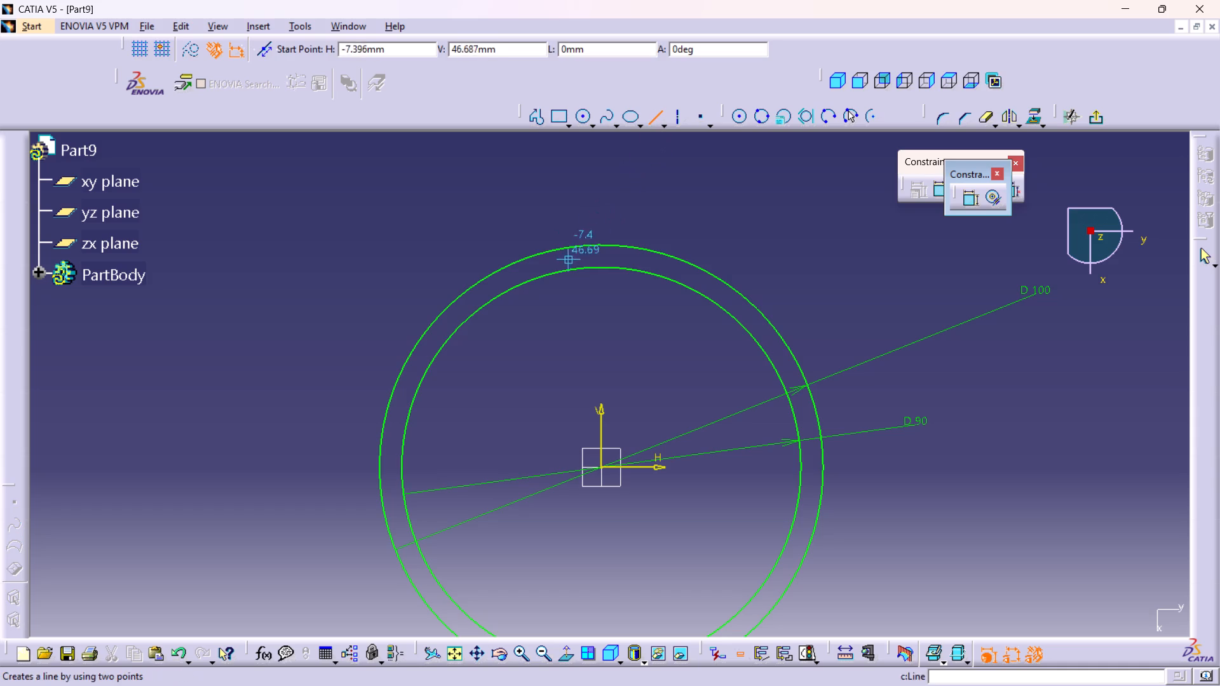
click(562, 273)
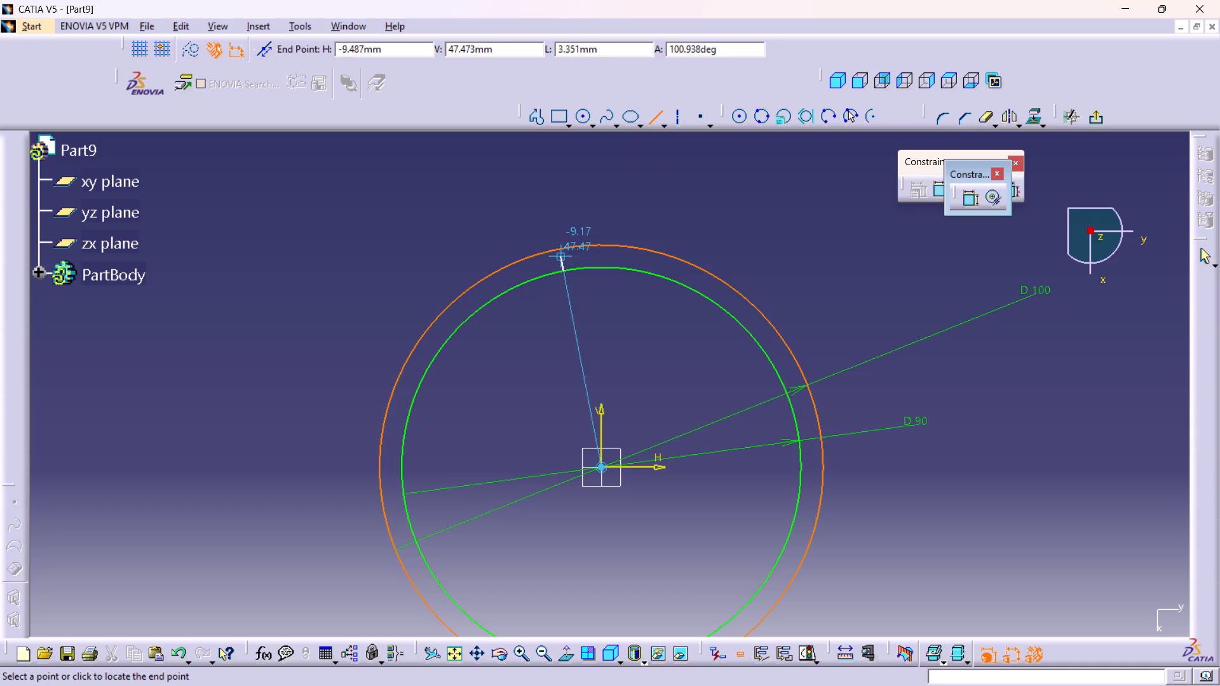
click(564, 246)
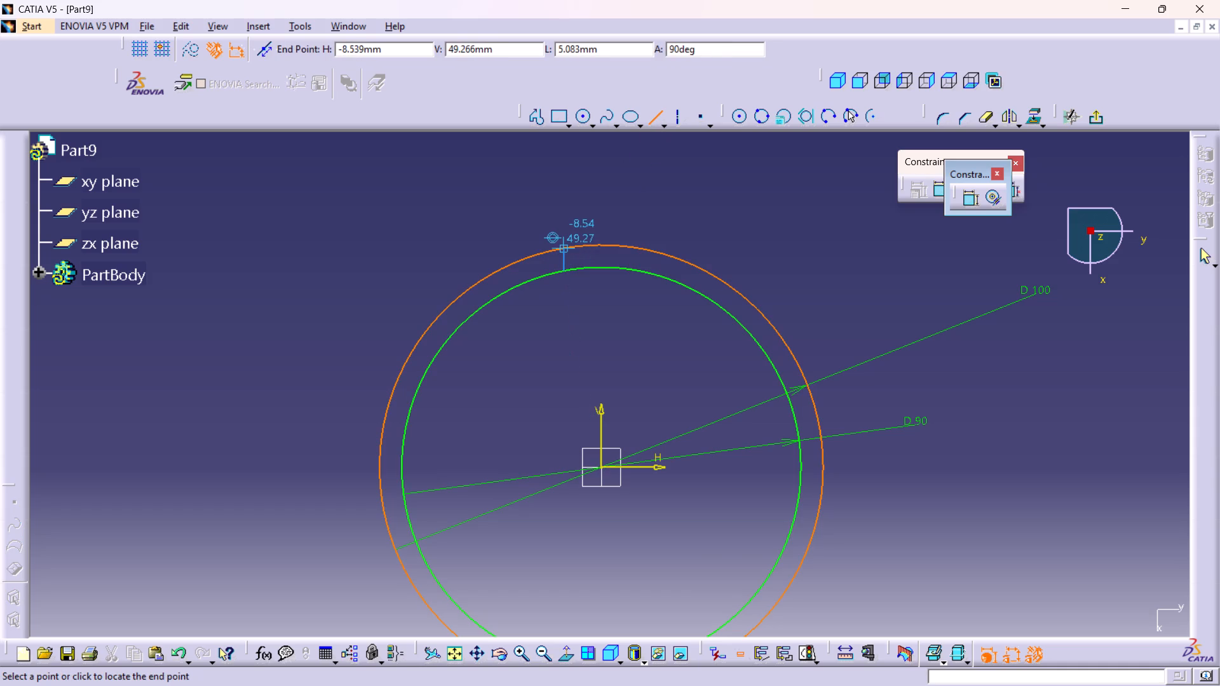
double_click(649, 119)
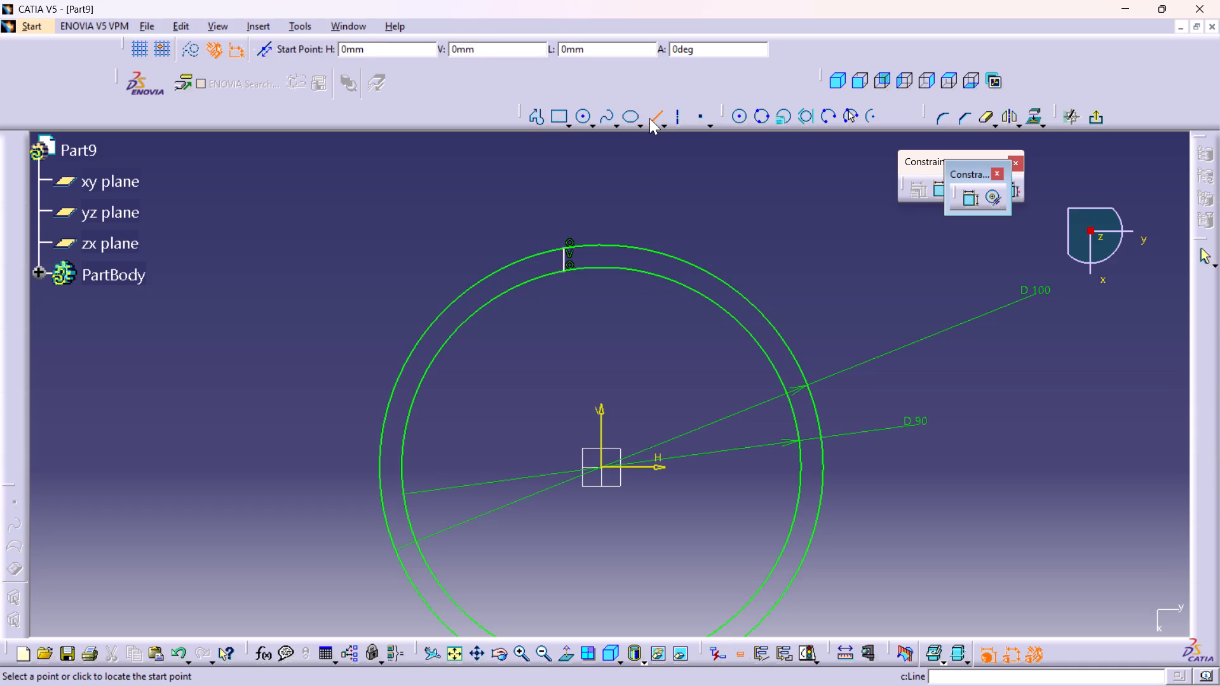
click(619, 267)
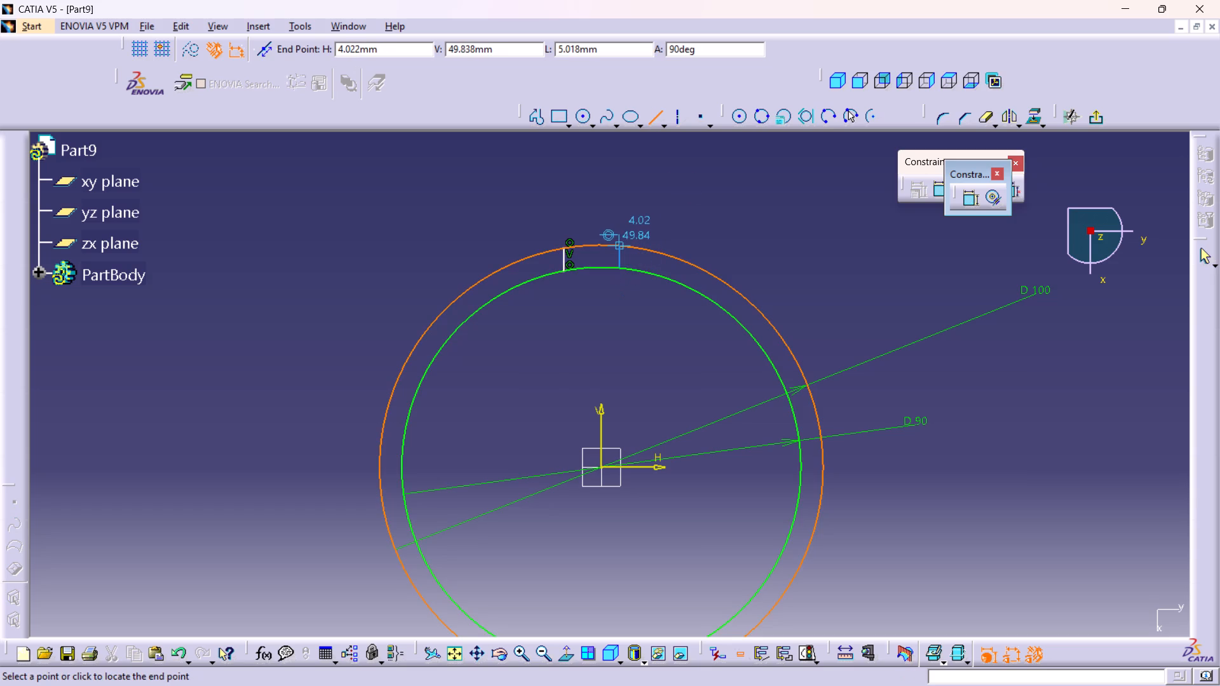
click(621, 245)
Constrain the two short vertical lines to be symmetric about the sketch's V axis.
double_click(968, 199)
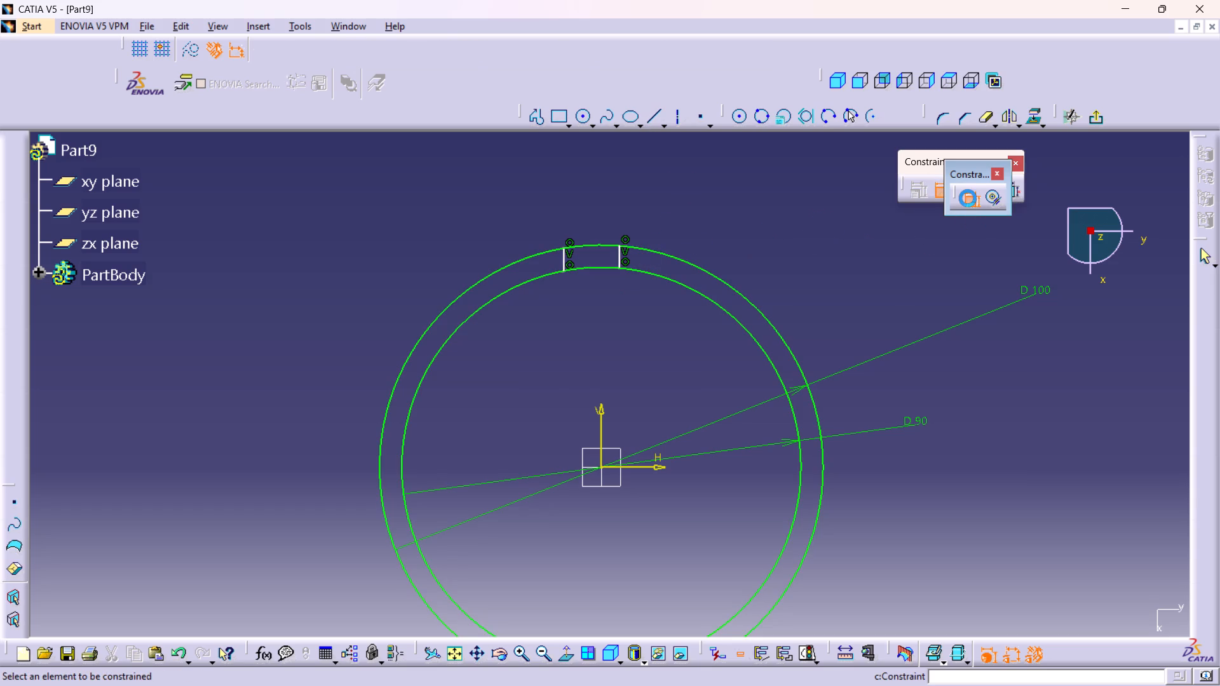
click(564, 260)
click(618, 254)
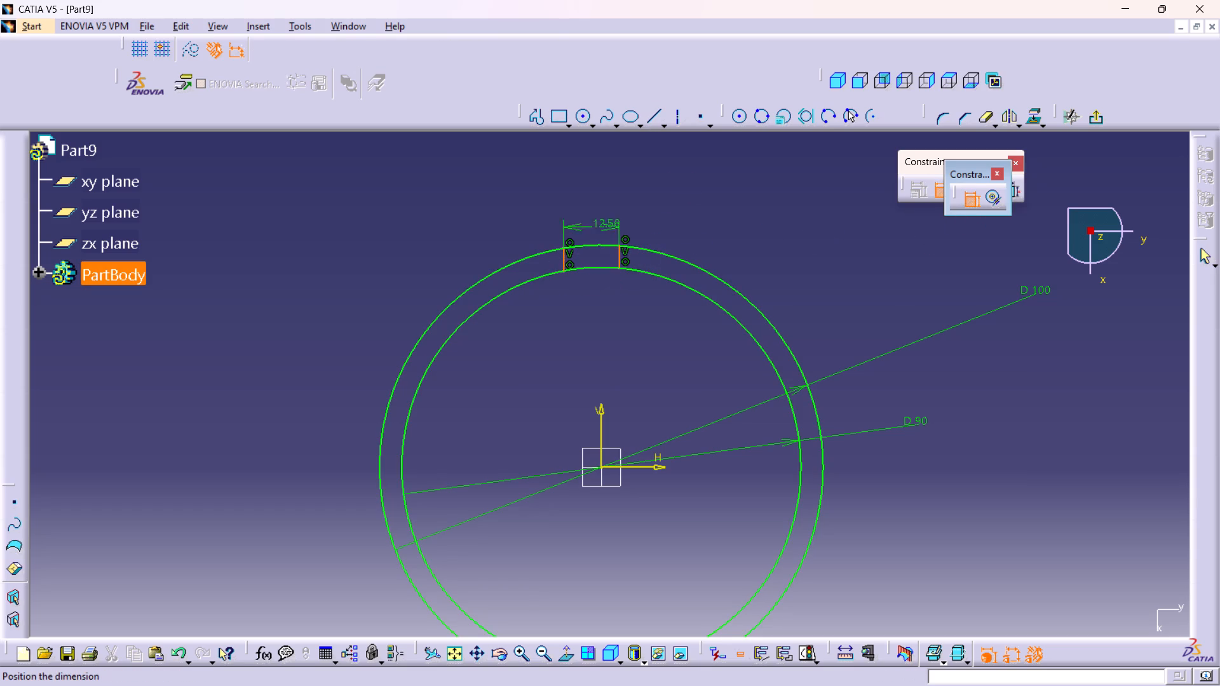
right_click(602, 193)
click(668, 343)
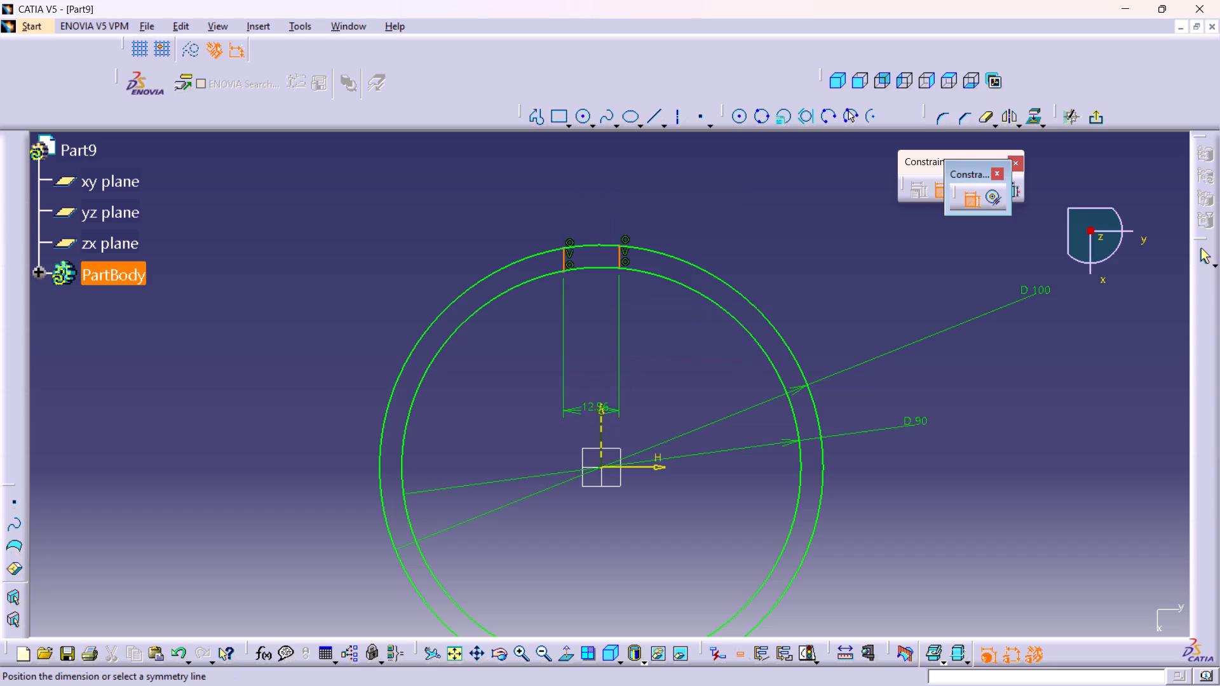
click(600, 408)
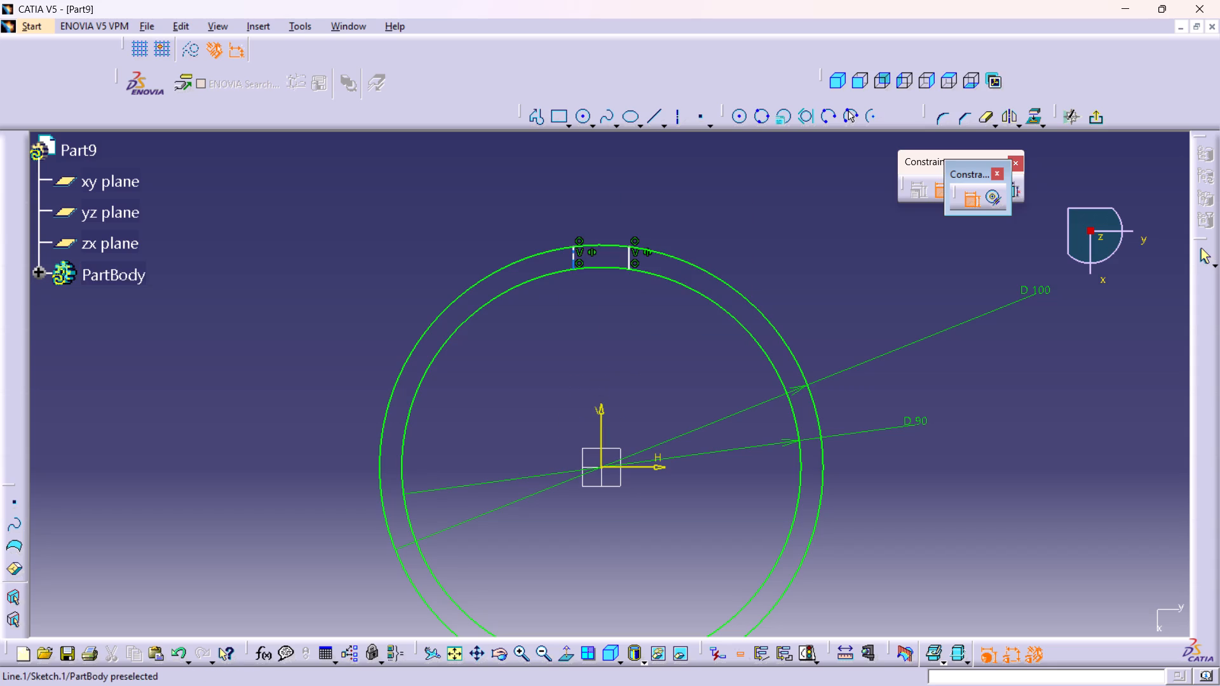
Dimension the distance between the two short vertical lines and set it to 8 mm.
click(573, 256)
click(628, 257)
click(597, 199)
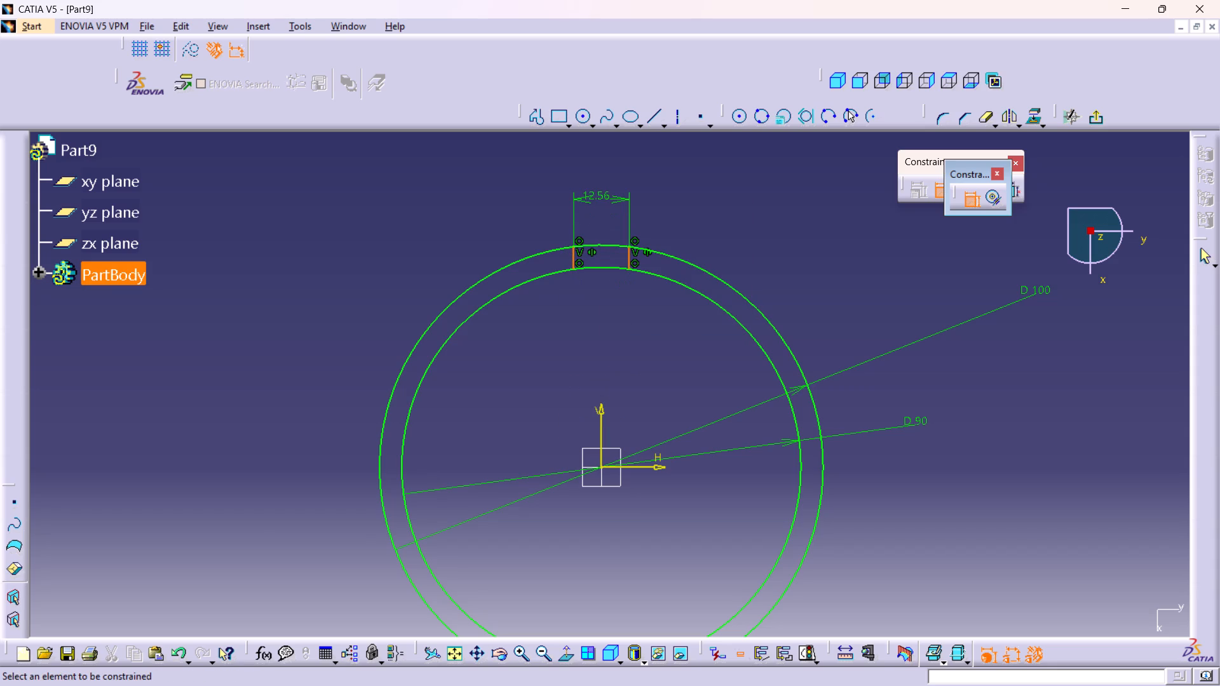
double_click(595, 194)
key(8)
key(Return)
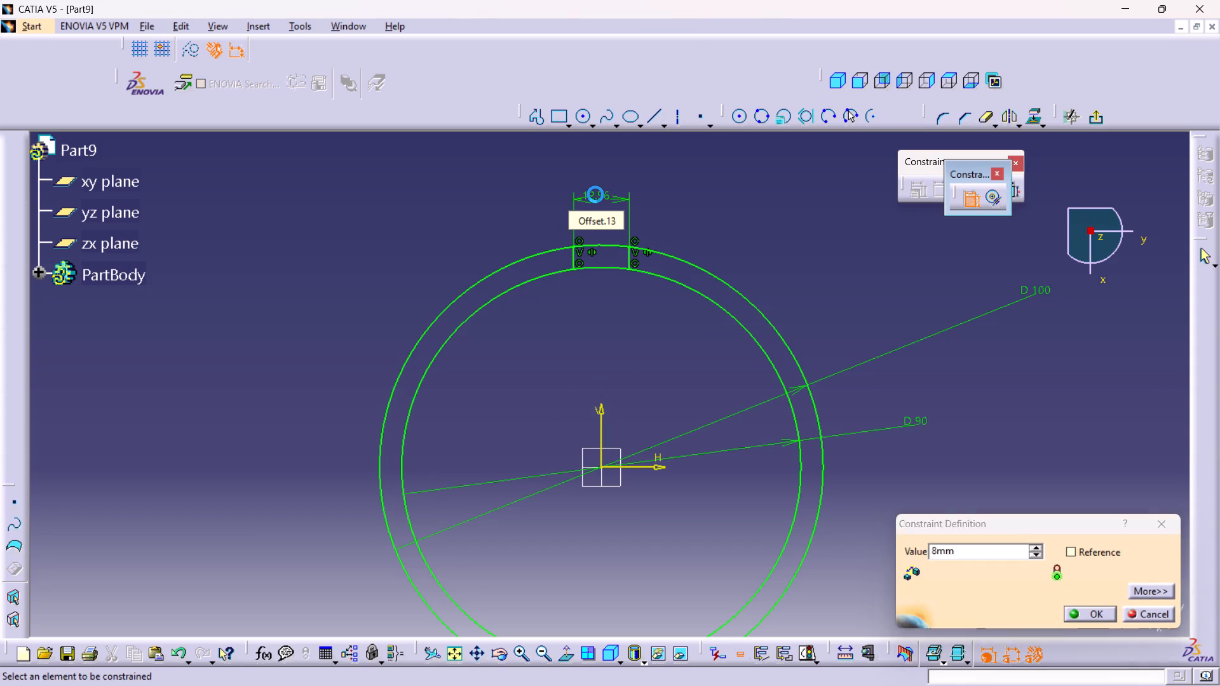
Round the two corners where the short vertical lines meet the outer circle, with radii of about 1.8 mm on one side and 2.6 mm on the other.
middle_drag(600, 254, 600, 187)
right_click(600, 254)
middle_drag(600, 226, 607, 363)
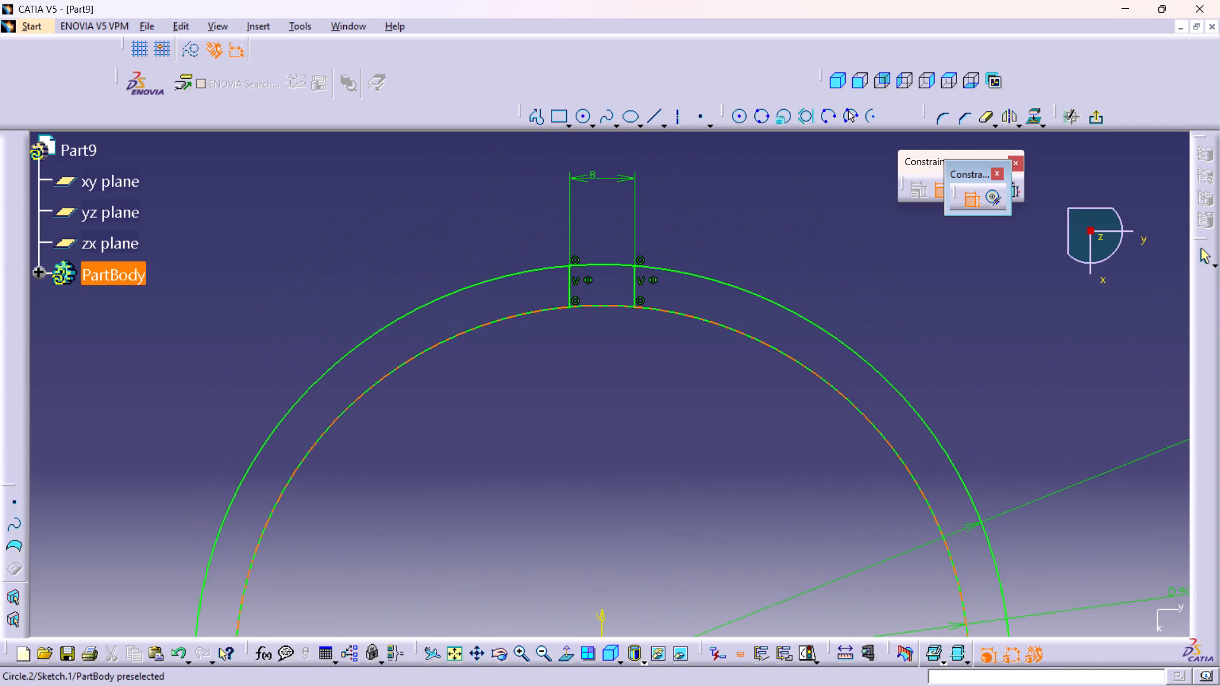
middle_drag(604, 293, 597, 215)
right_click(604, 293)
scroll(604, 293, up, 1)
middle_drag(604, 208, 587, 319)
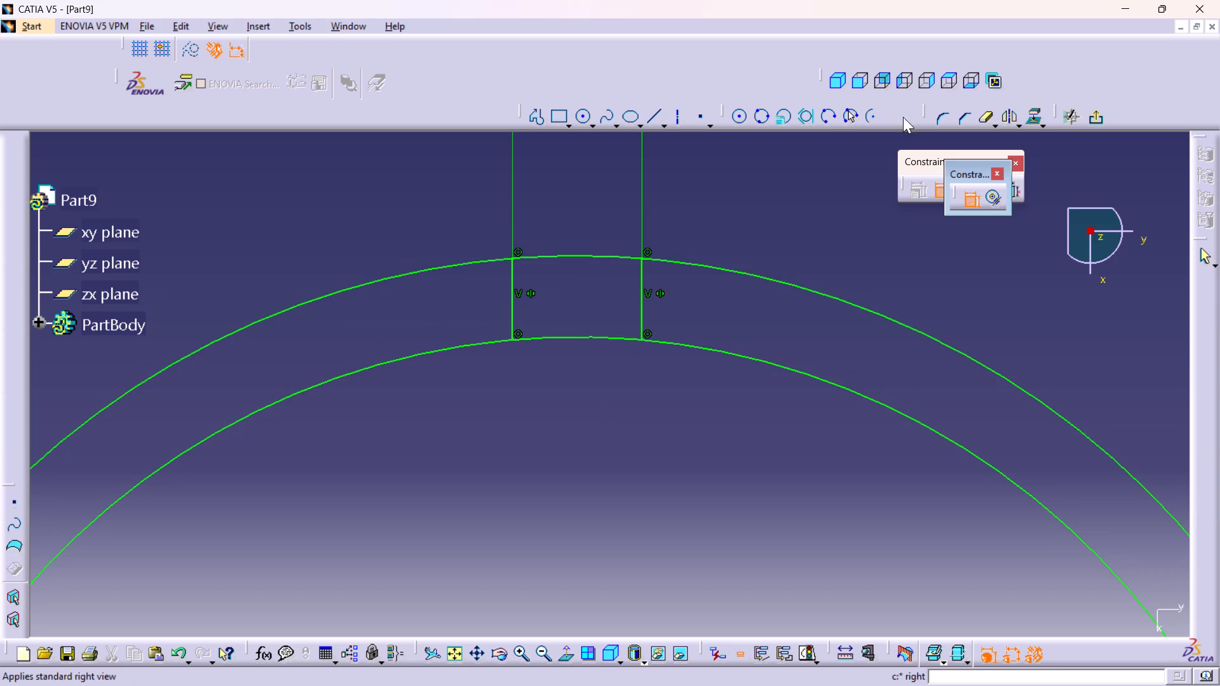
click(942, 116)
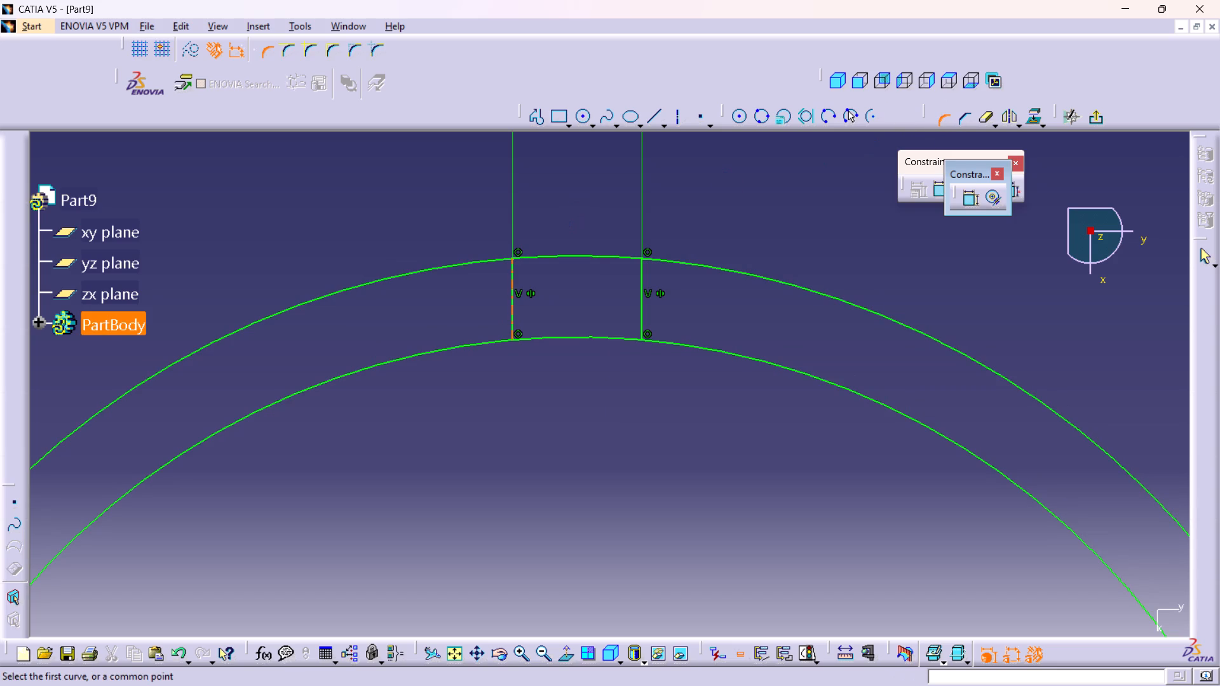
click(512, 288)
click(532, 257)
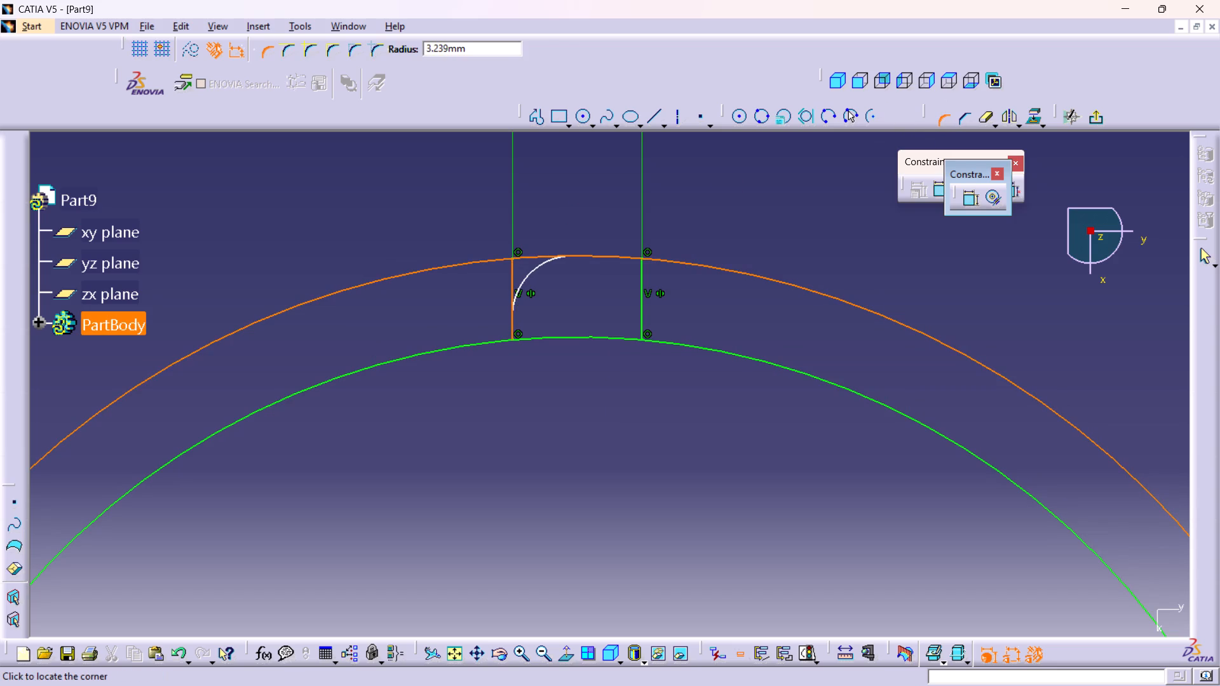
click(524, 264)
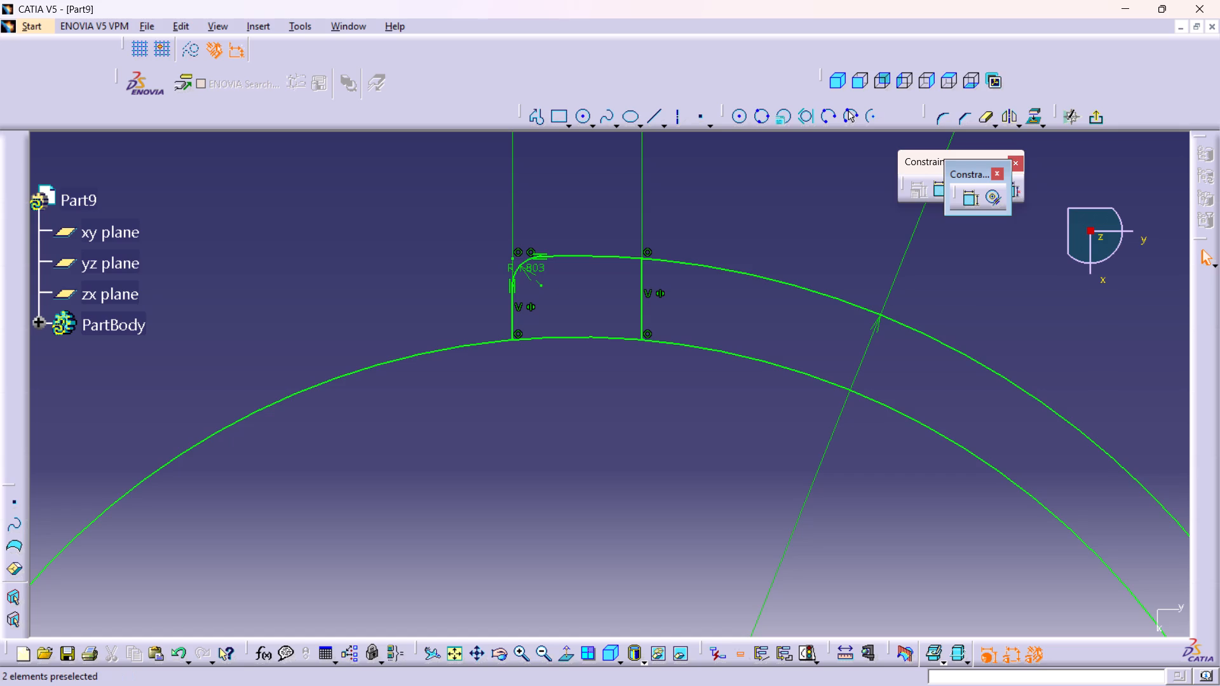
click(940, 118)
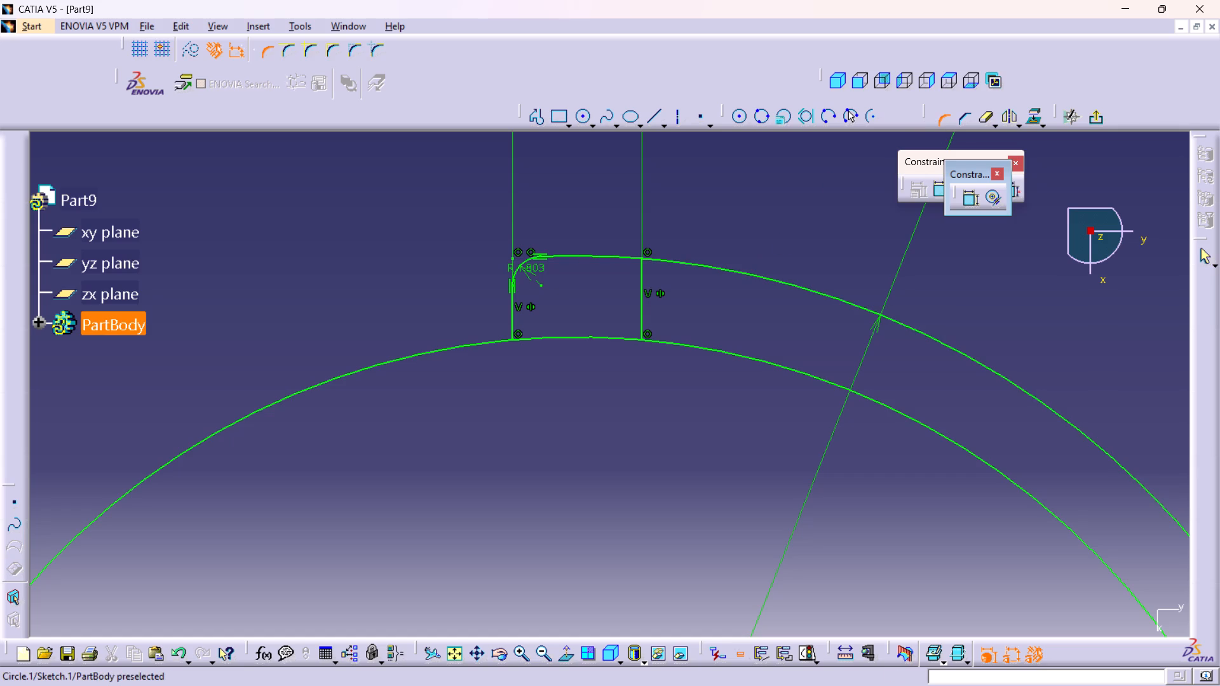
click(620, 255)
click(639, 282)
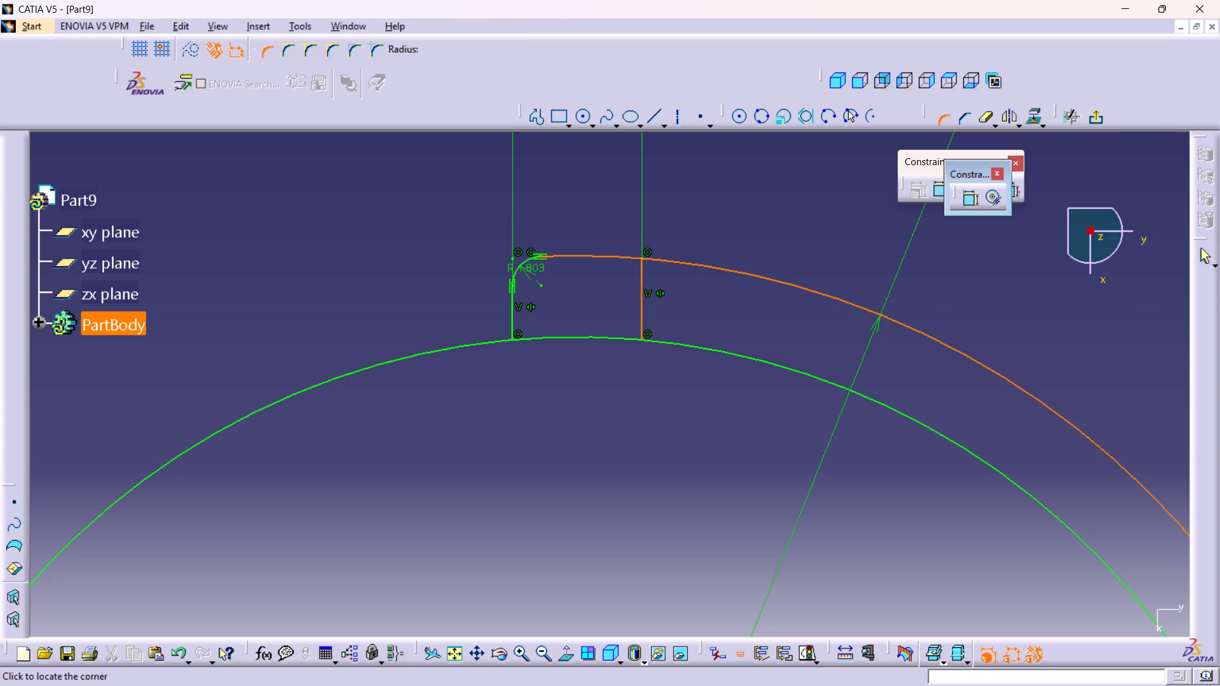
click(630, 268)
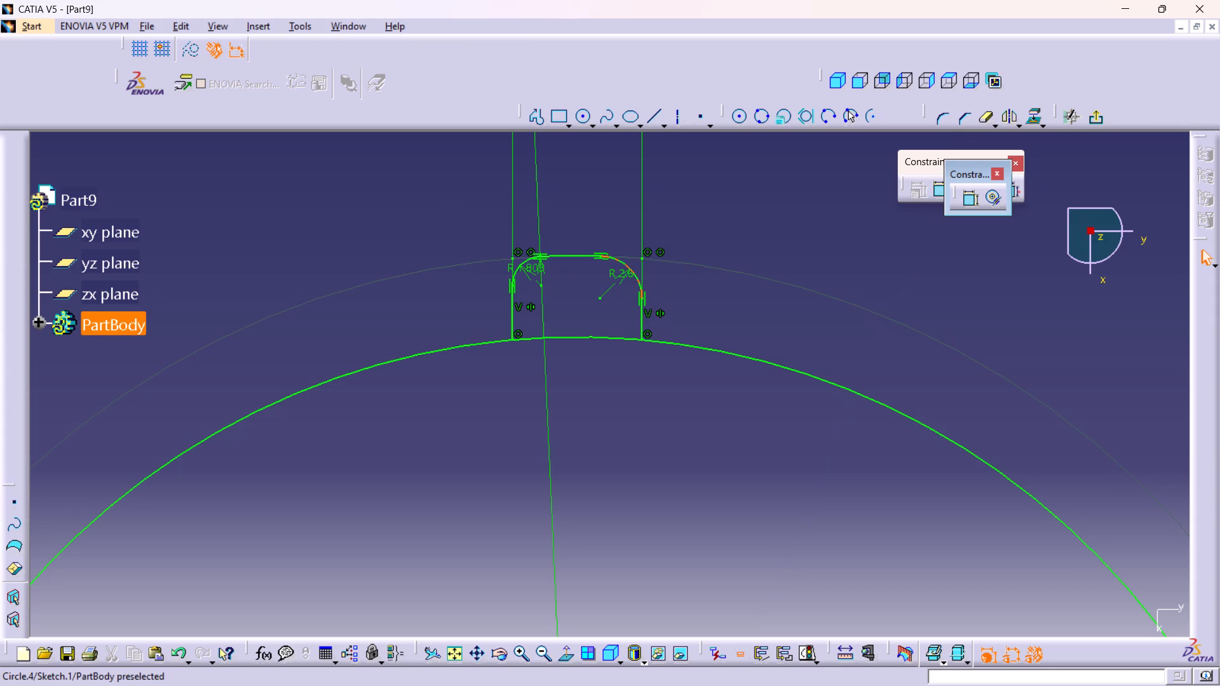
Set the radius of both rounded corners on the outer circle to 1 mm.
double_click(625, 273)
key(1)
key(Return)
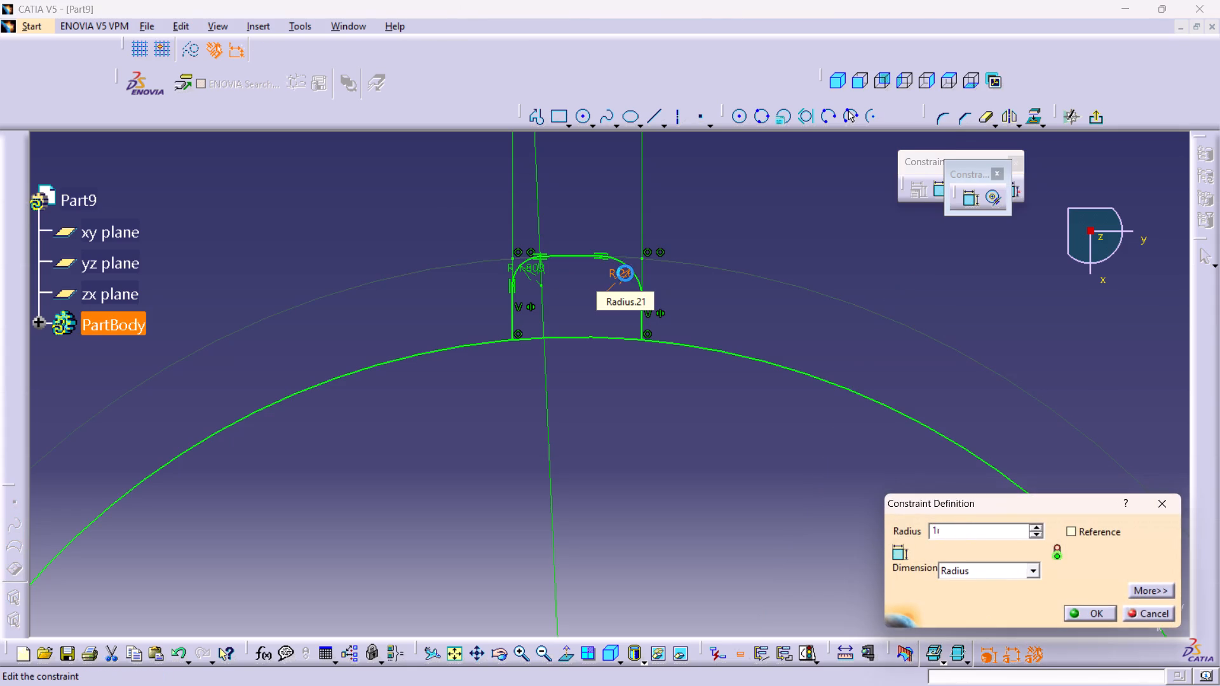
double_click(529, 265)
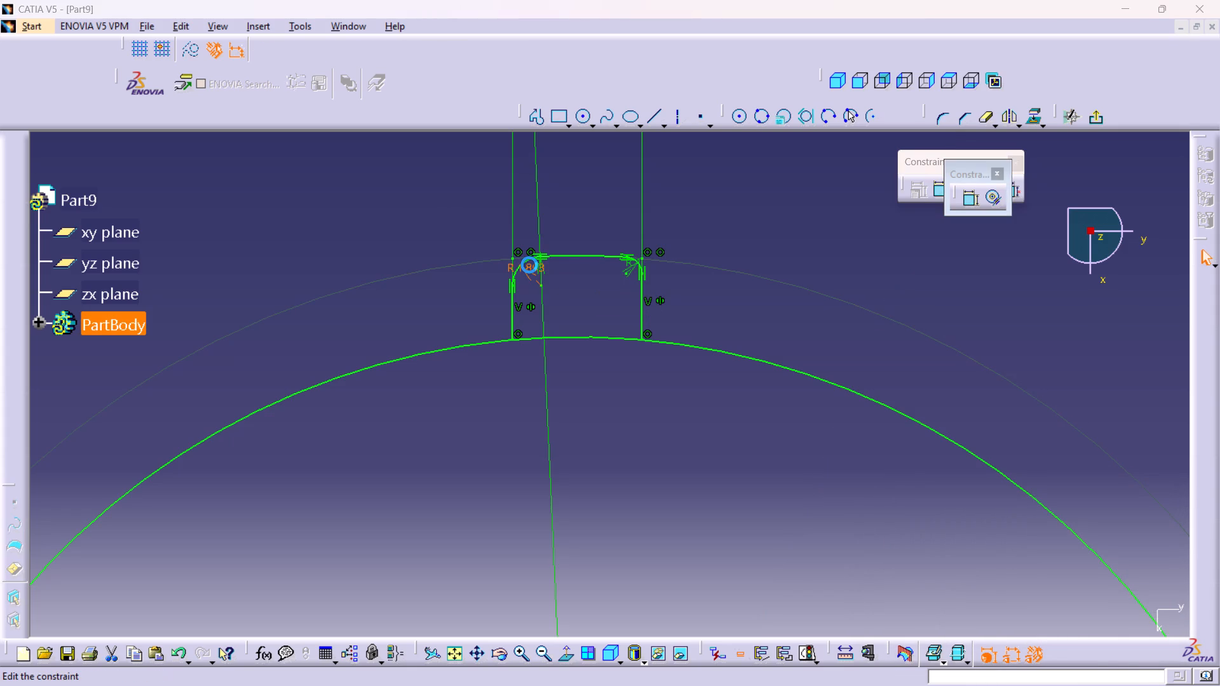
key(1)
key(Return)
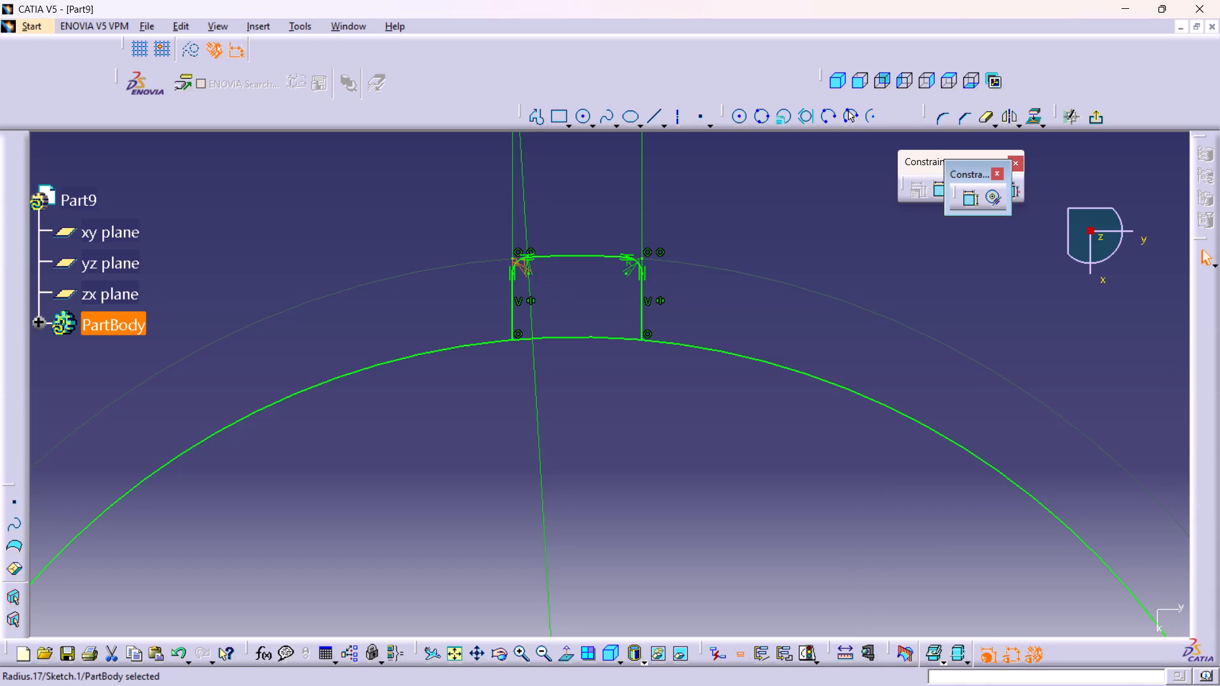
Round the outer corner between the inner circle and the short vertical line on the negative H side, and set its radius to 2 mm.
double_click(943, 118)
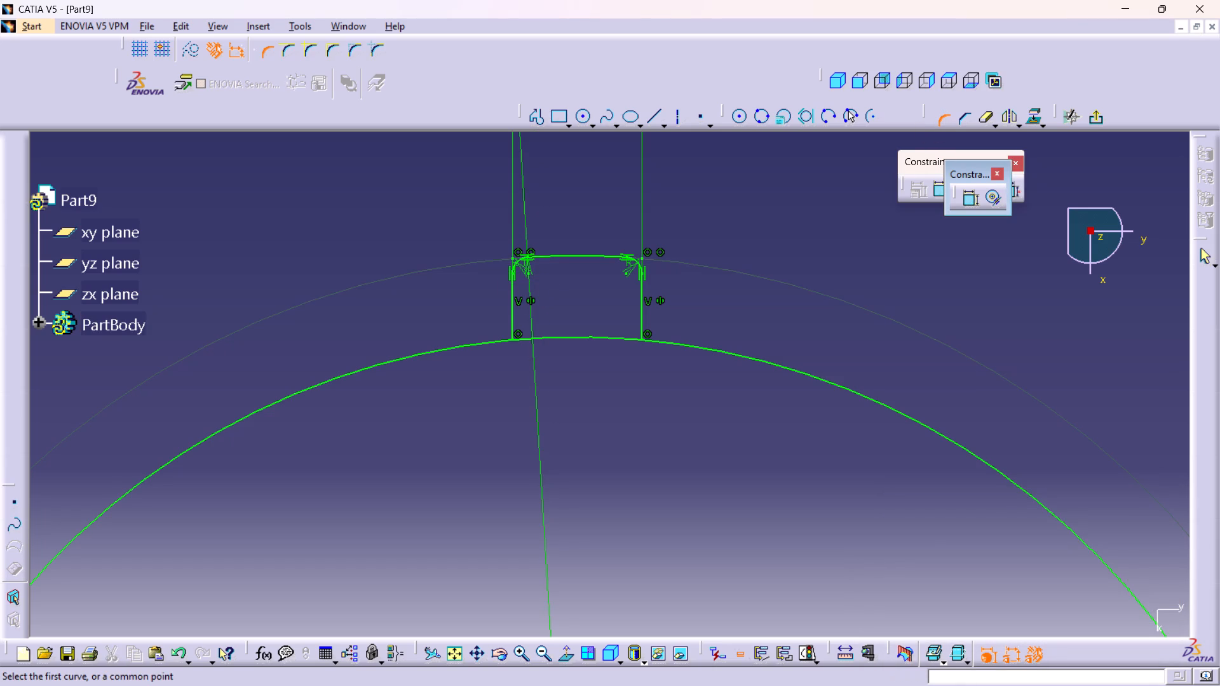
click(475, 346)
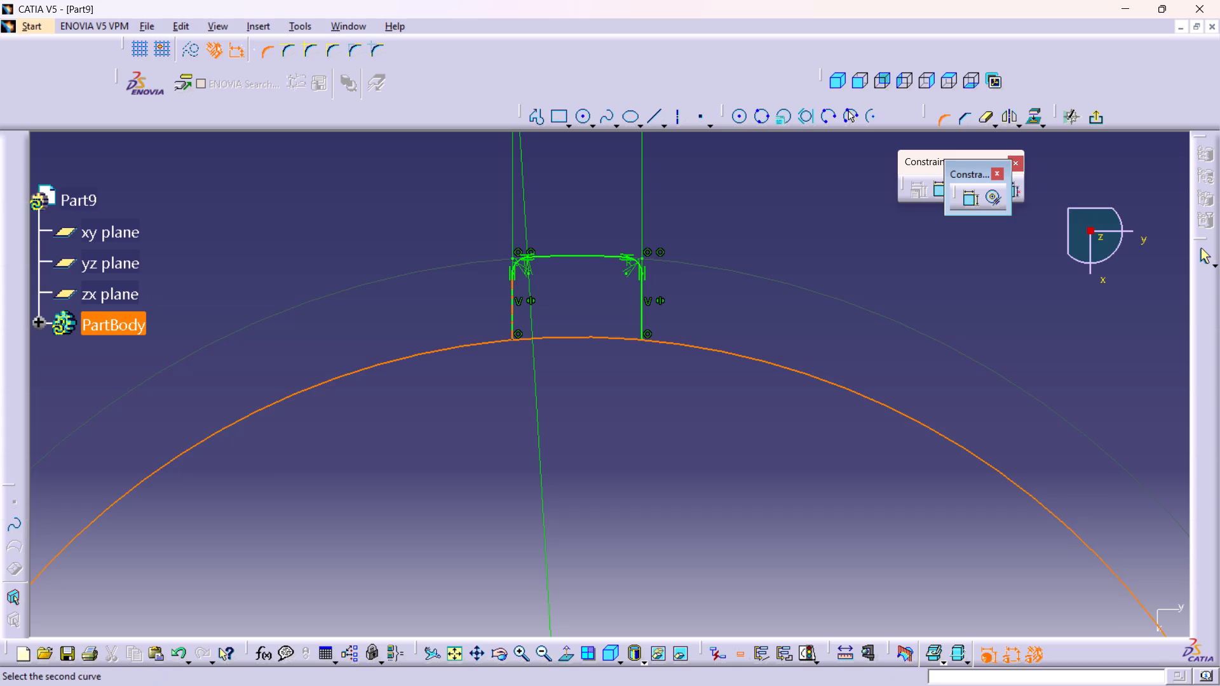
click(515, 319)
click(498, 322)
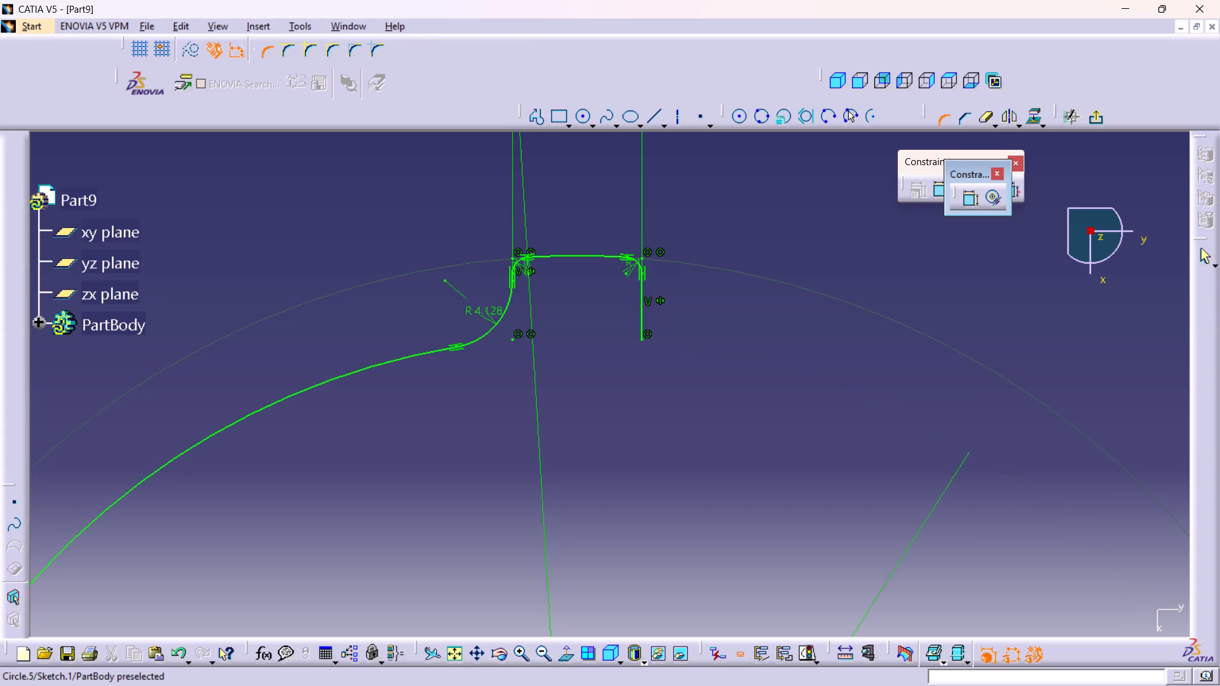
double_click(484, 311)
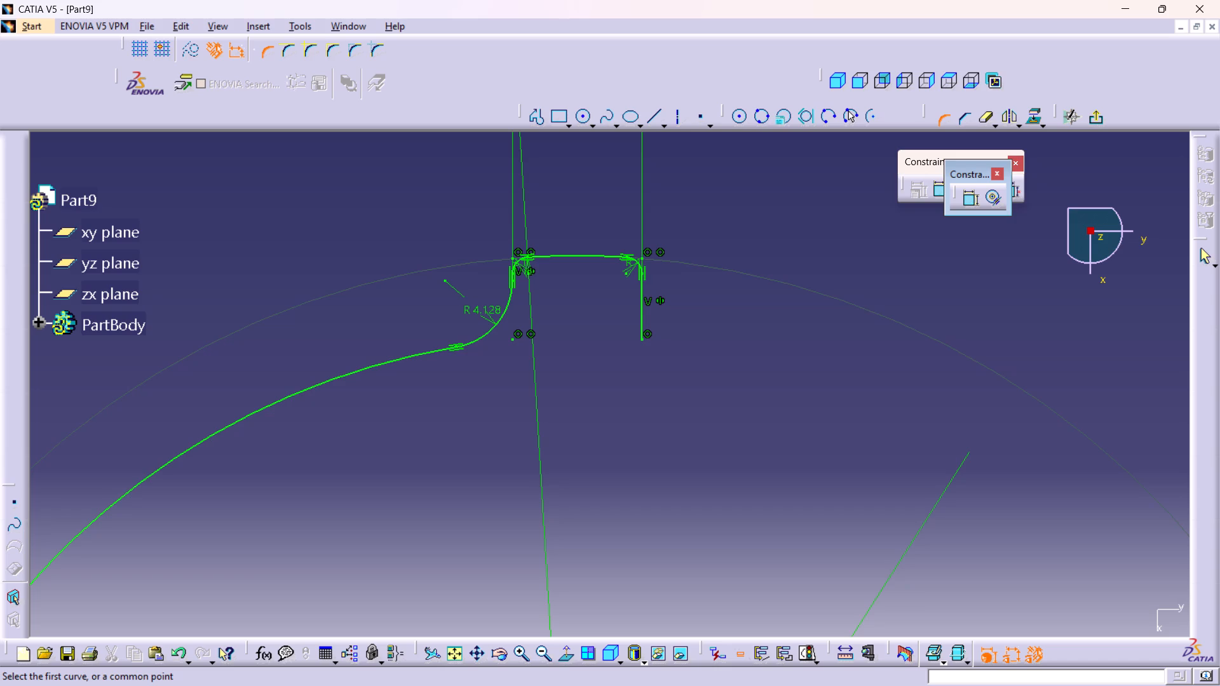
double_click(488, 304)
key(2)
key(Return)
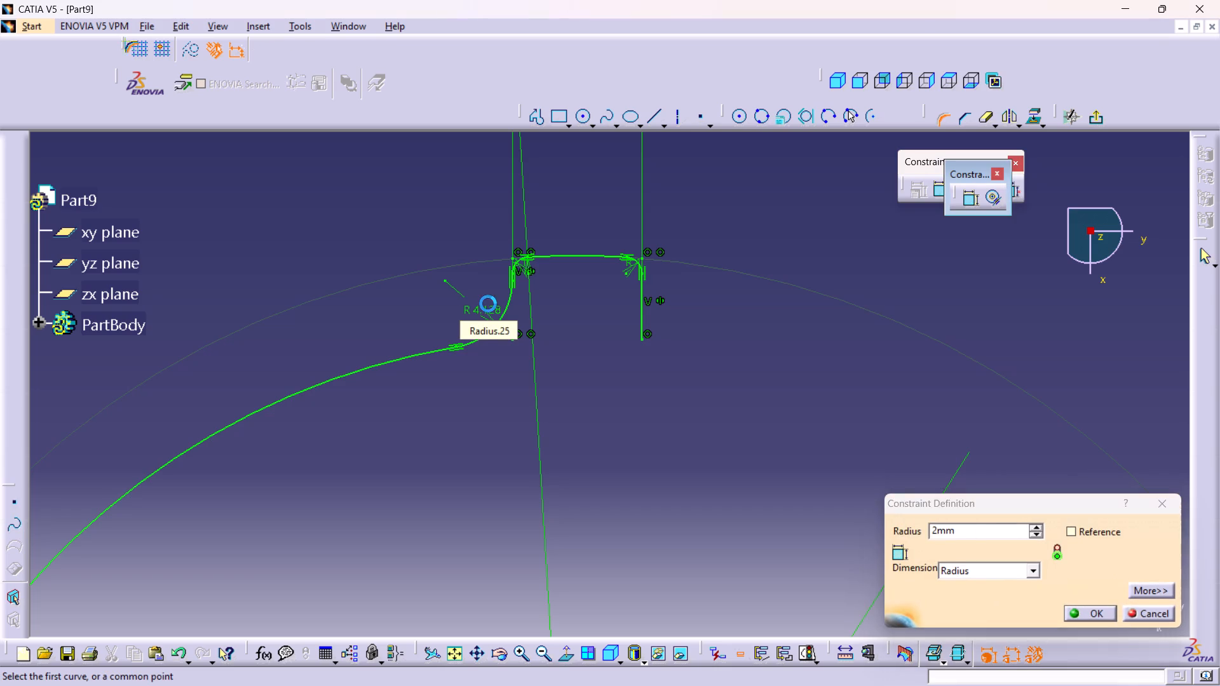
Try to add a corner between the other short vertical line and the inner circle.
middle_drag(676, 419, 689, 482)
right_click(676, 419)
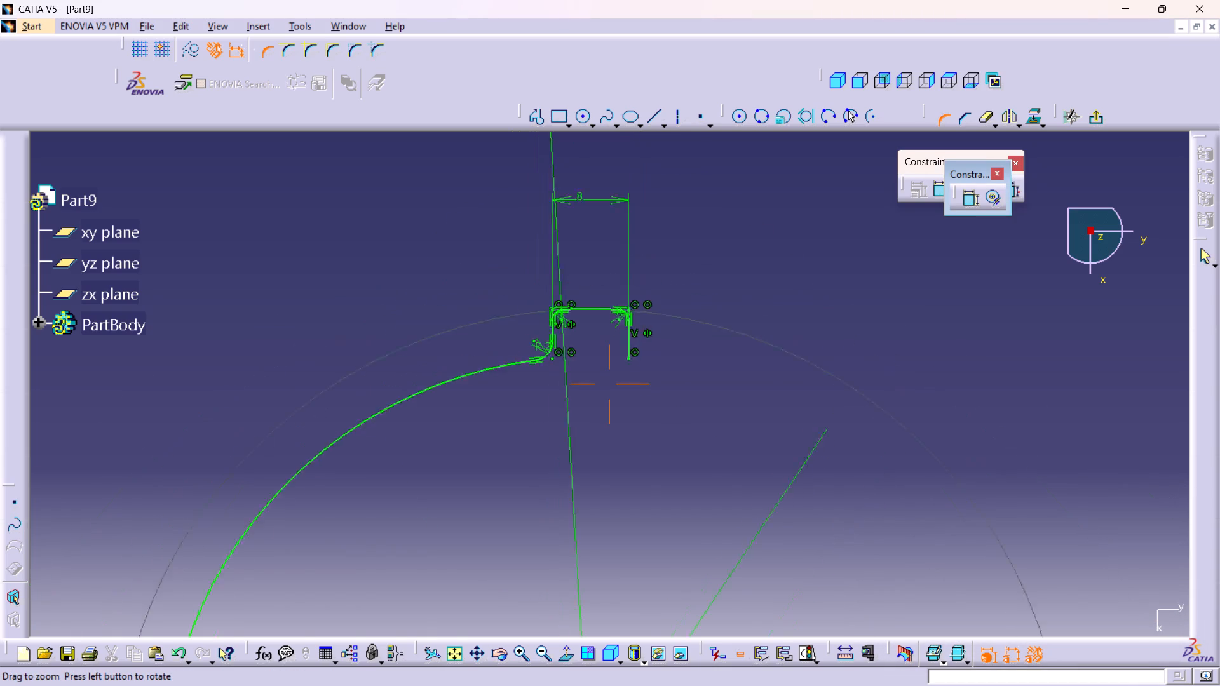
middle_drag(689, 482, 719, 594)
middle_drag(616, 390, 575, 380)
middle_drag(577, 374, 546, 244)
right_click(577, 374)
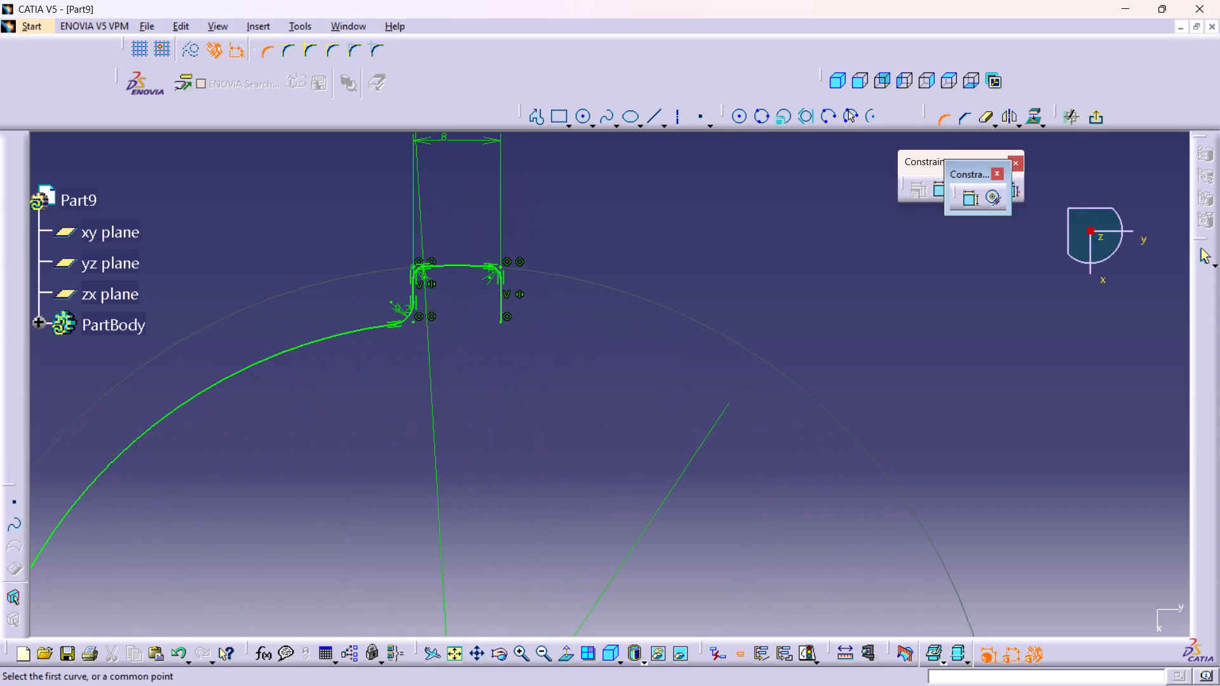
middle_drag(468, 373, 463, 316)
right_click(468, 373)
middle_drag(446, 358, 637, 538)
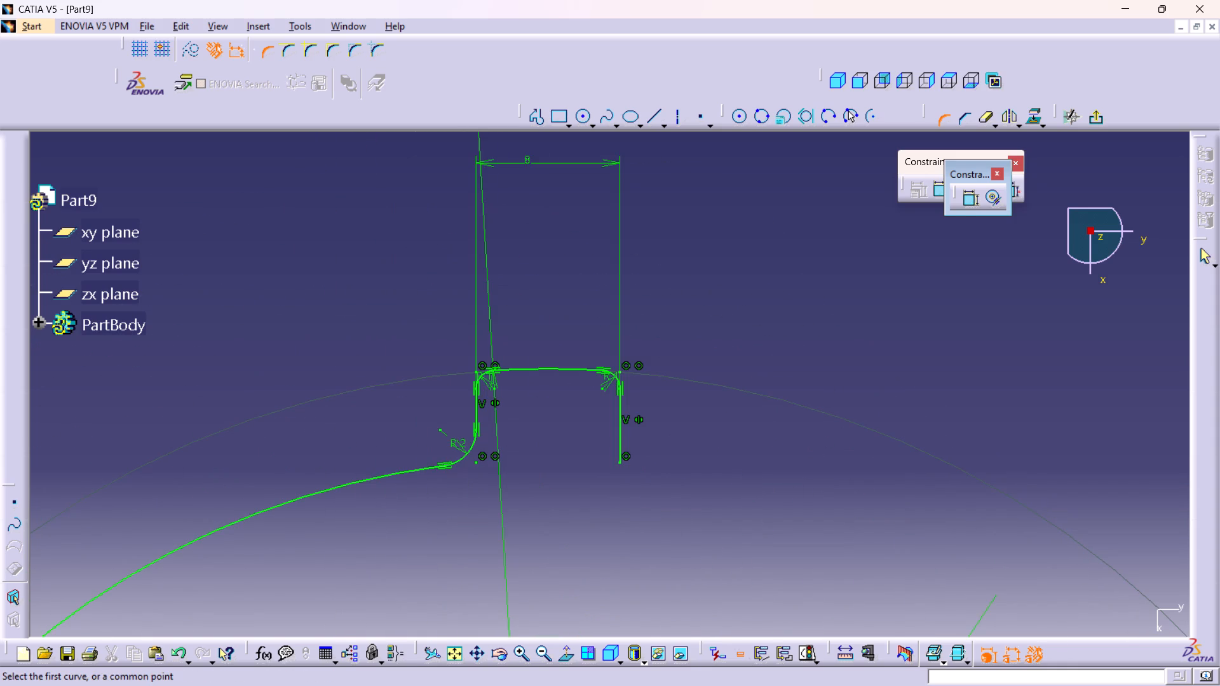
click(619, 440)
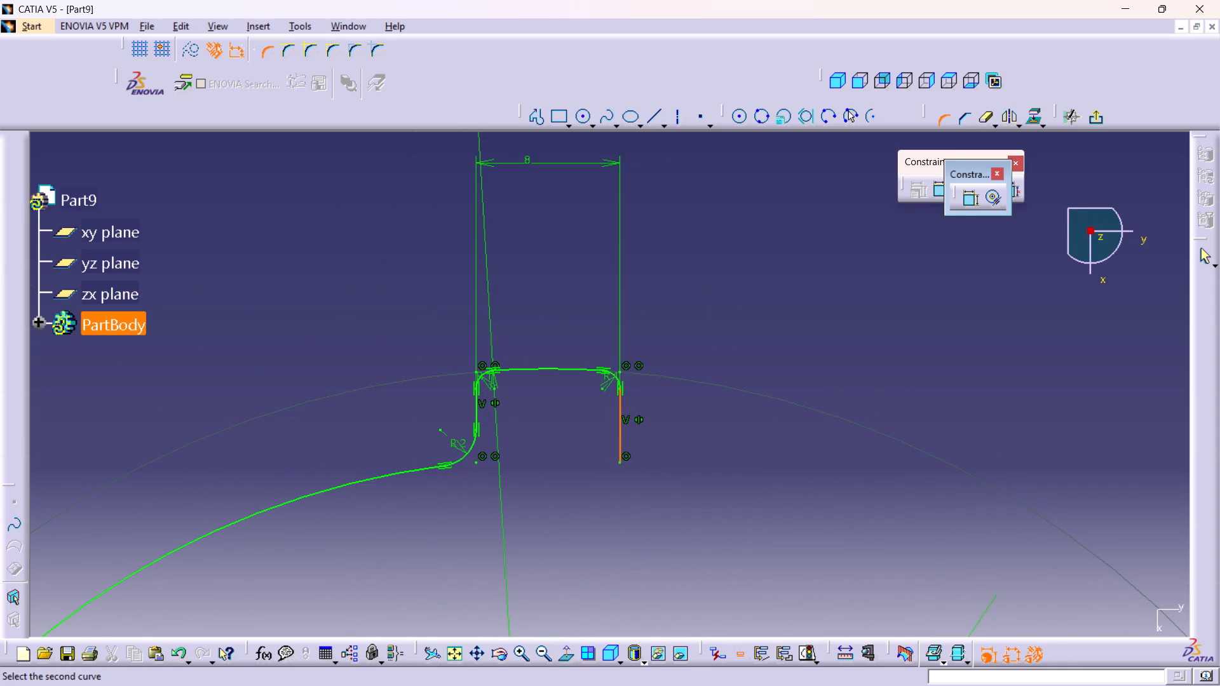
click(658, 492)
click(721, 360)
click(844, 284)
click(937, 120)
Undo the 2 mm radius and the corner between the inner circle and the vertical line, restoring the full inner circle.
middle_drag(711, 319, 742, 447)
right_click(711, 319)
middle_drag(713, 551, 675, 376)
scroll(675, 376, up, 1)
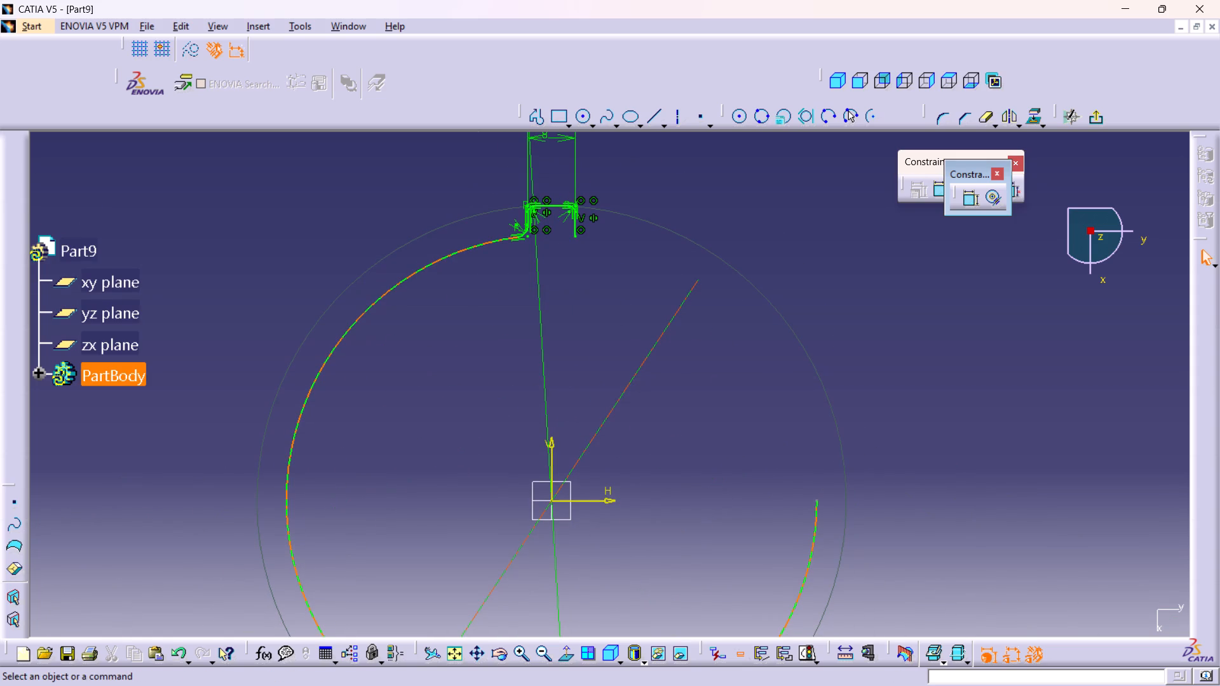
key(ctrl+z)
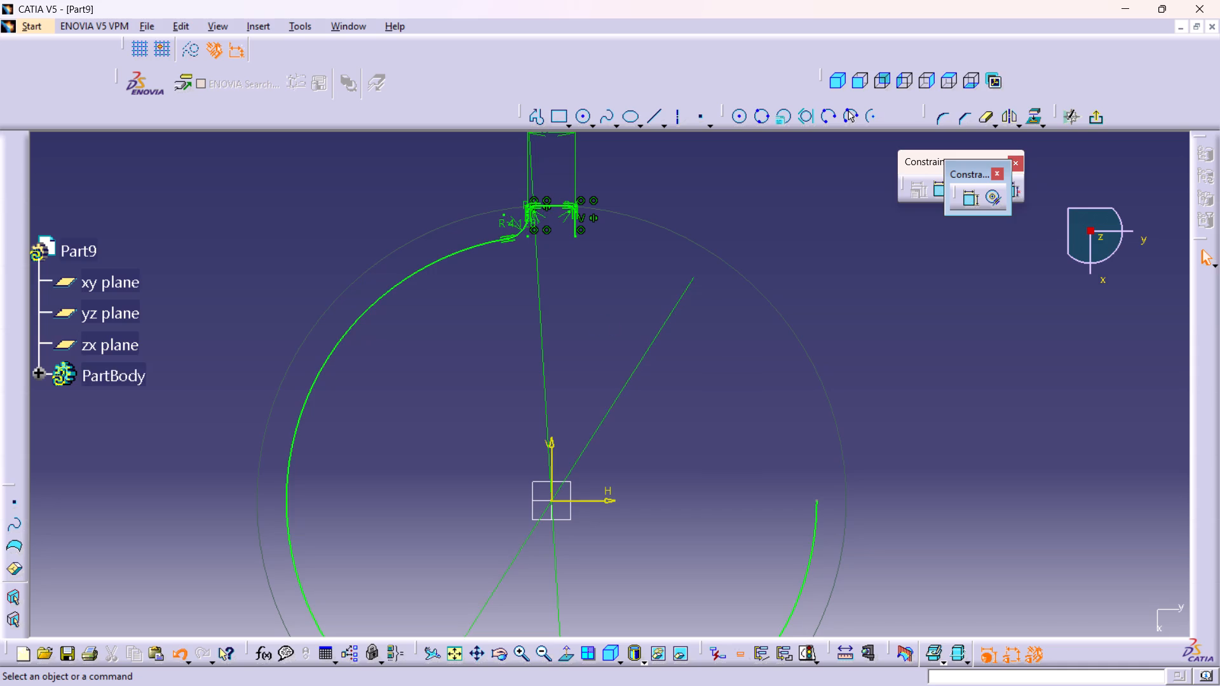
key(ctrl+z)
Examine the rounded tab profile and where its two vertical lines meet the inner circle.
middle_drag(496, 257, 460, 134)
right_click(496, 257)
middle_drag(430, 184, 592, 480)
middle_drag(530, 323, 541, 391)
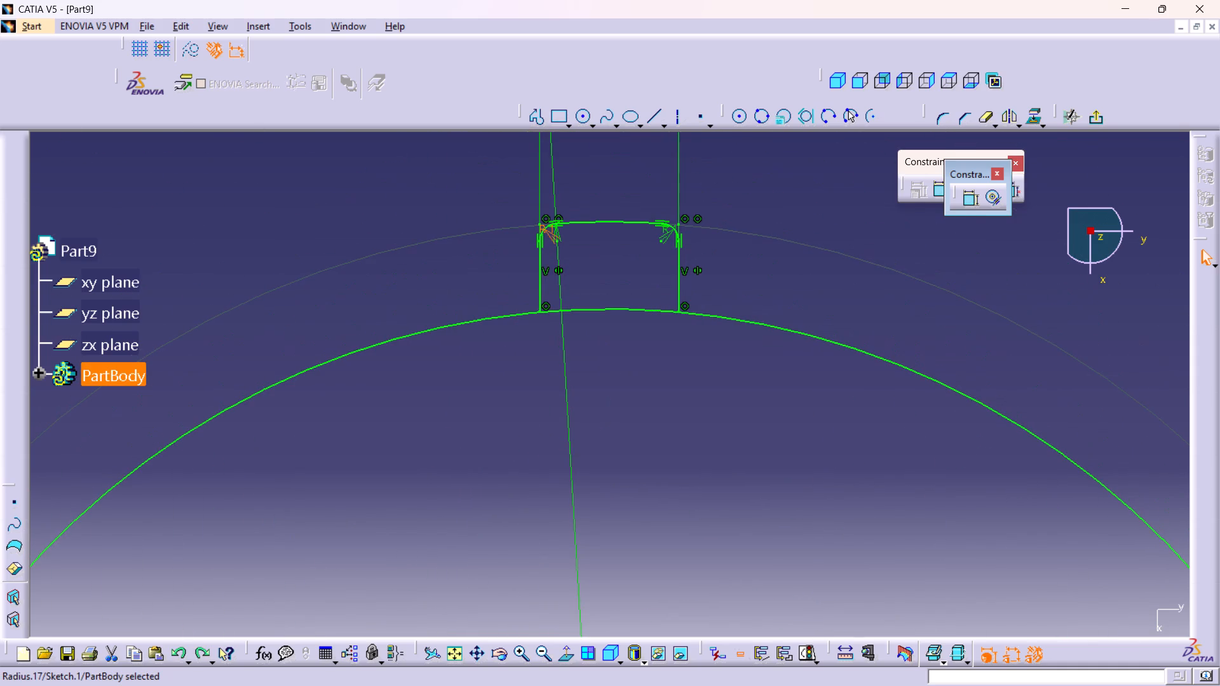
middle_drag(640, 338, 627, 309)
right_click(640, 338)
middle_drag(666, 295, 644, 392)
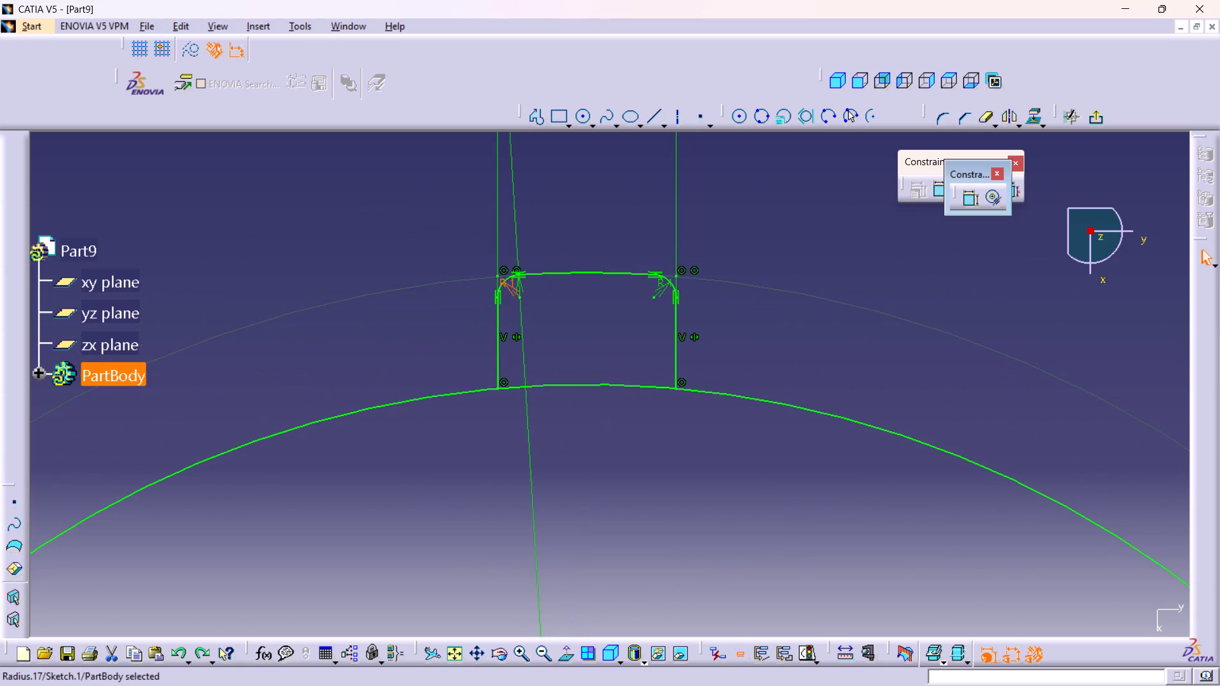
middle_drag(607, 458, 667, 604)
right_click(607, 458)
scroll(670, 601, down, 1)
middle_drag(689, 566, 637, 477)
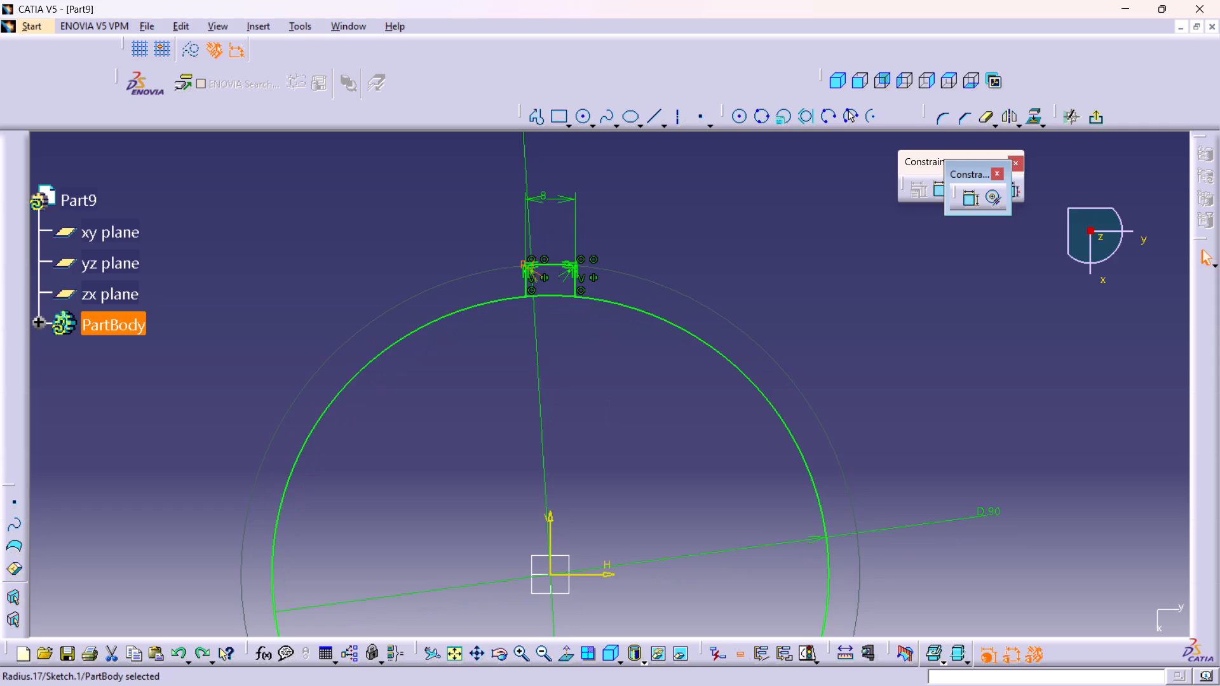
middle_drag(599, 372, 575, 307)
right_click(599, 372)
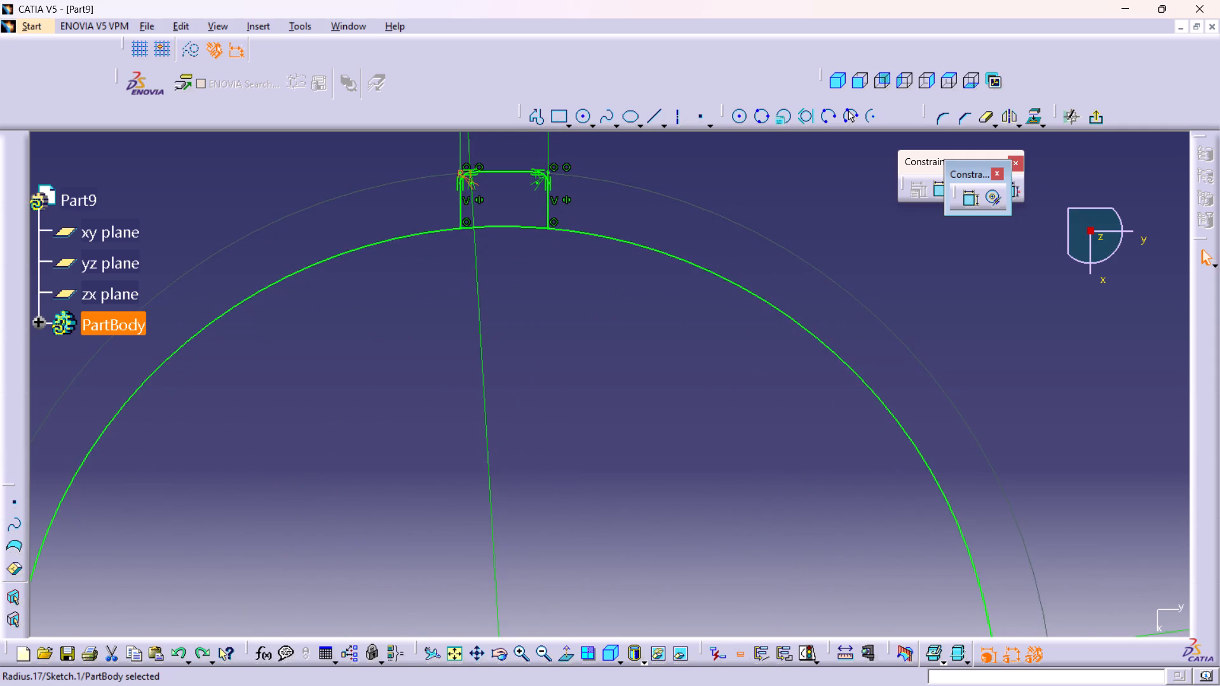
middle_drag(562, 339, 576, 468)
middle_drag(553, 416, 511, 292)
right_drag(553, 416, 546, 409)
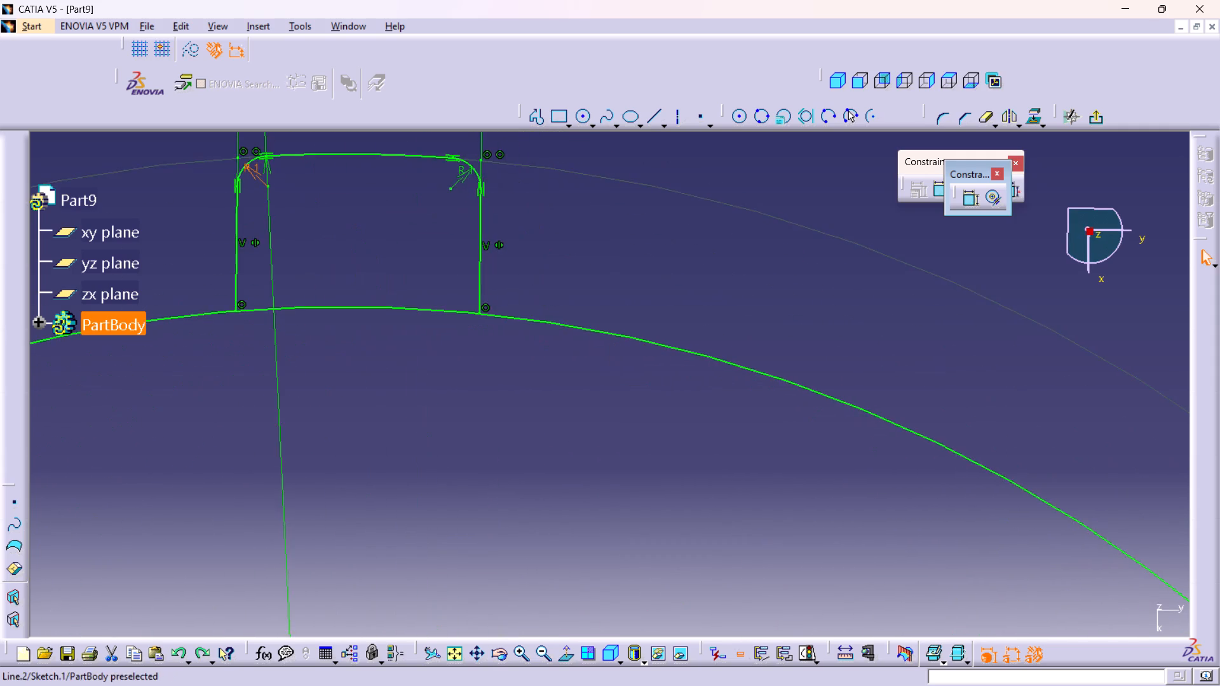
middle_drag(423, 247, 451, 380)
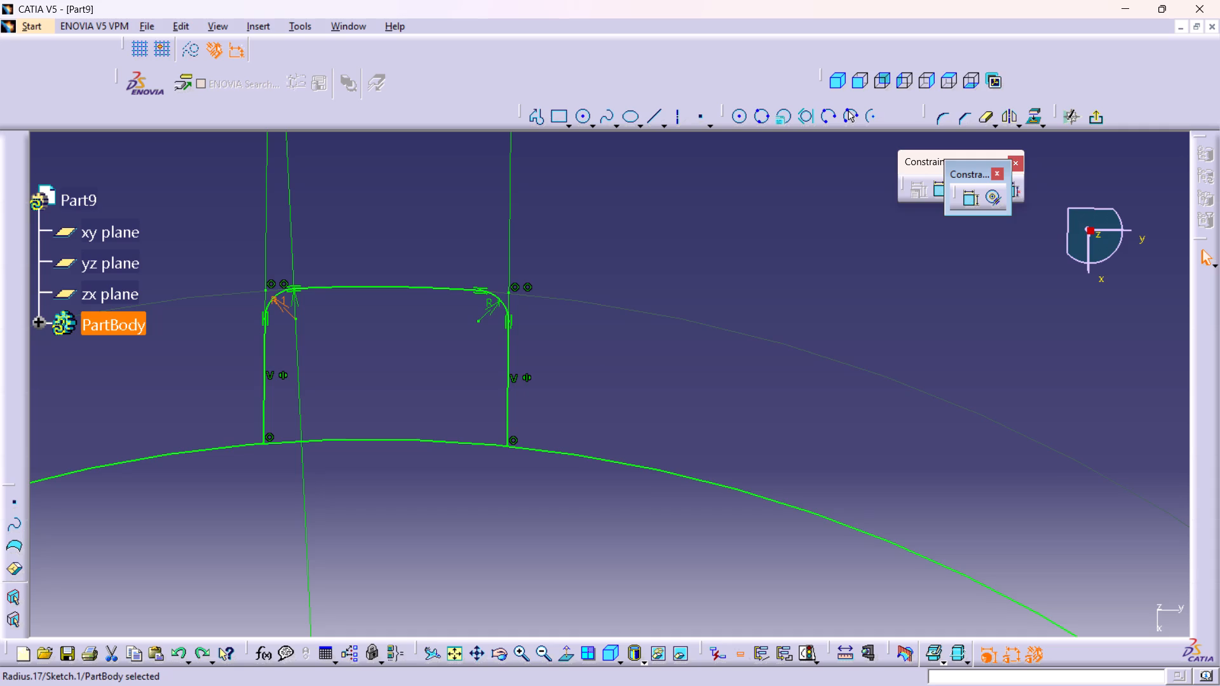
middle_drag(440, 543, 463, 614)
right_click(440, 543)
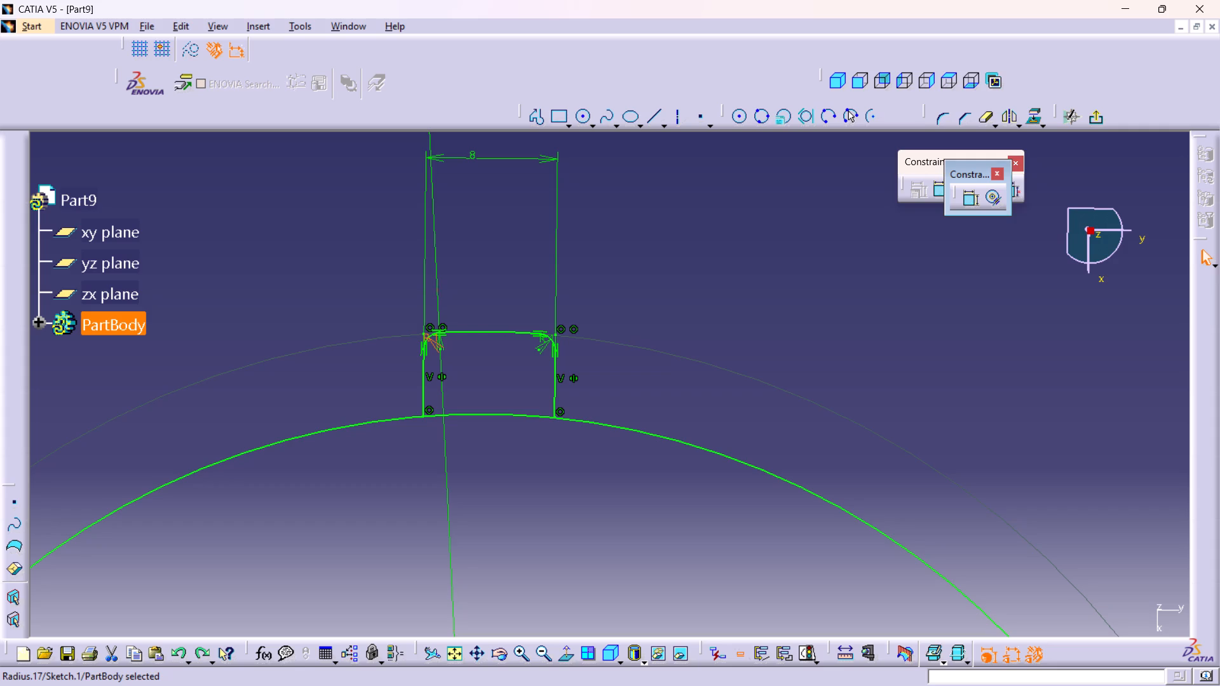
middle_drag(508, 442, 506, 405)
right_click(508, 441)
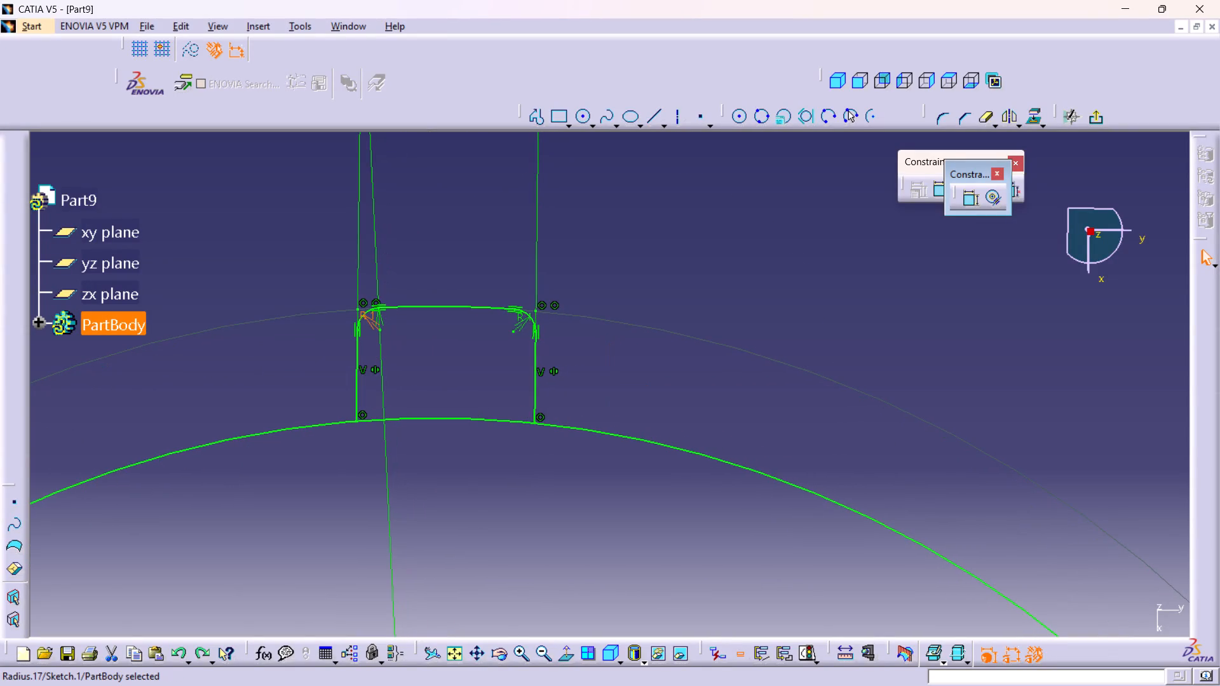
middle_drag(451, 362, 503, 450)
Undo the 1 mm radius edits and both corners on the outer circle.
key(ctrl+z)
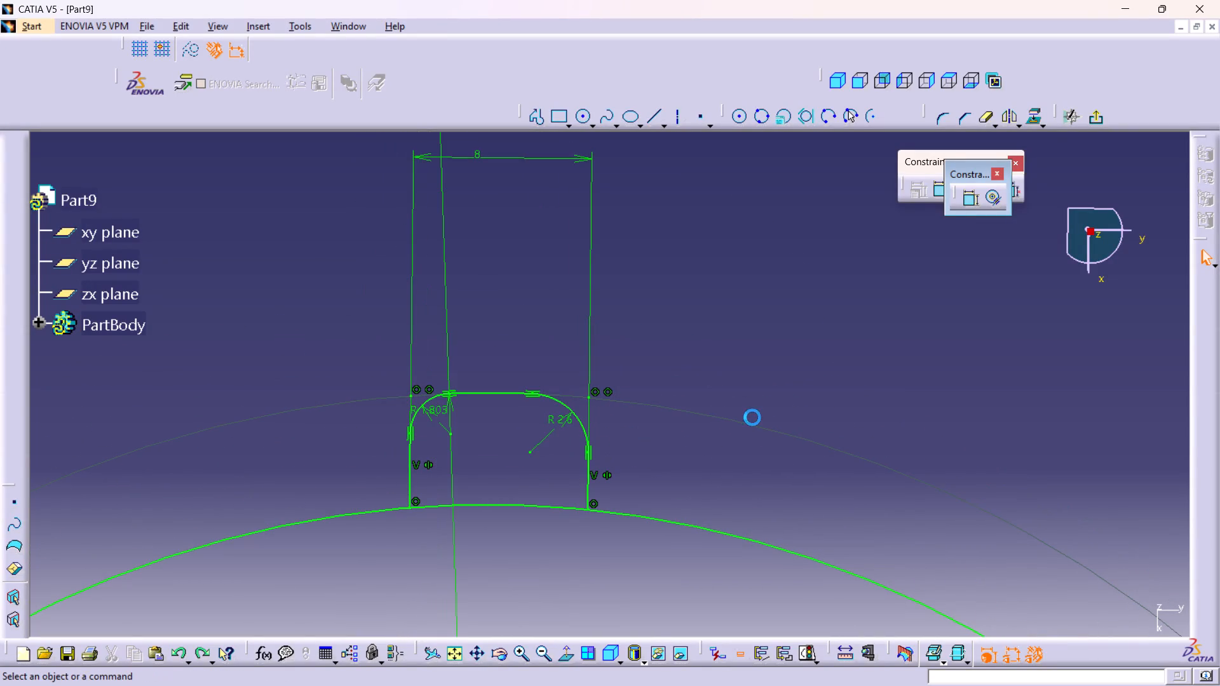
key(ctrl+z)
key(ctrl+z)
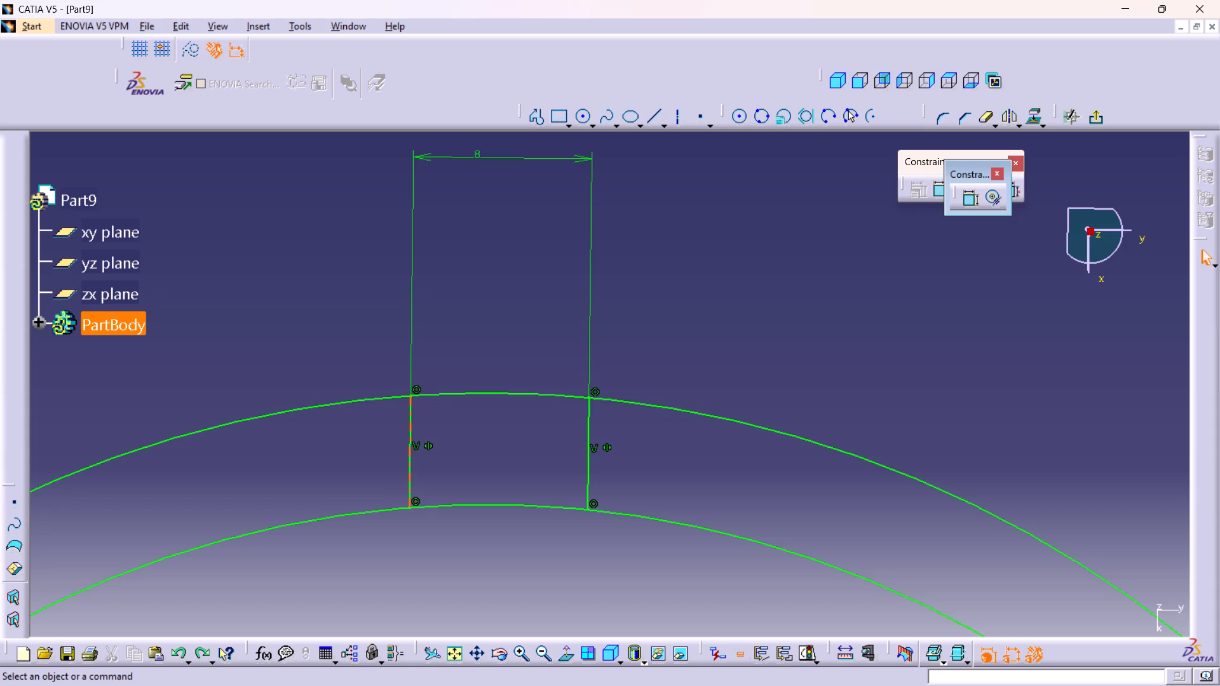
Undo the 8 mm spacing dimension, the symmetry constraint and the second vertical line, keeping only the first vertical line between the circles.
key(ctrl+z)
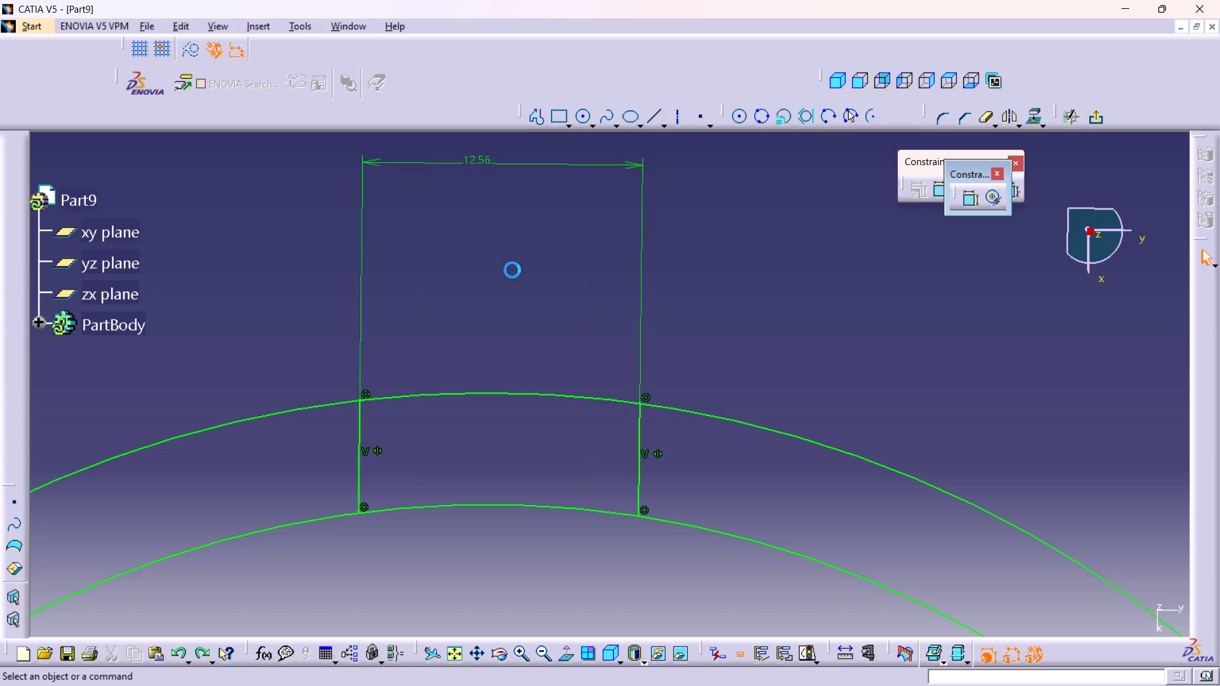
key(ctrl+z)
key(ctrl+z)
key(ctrl+z)
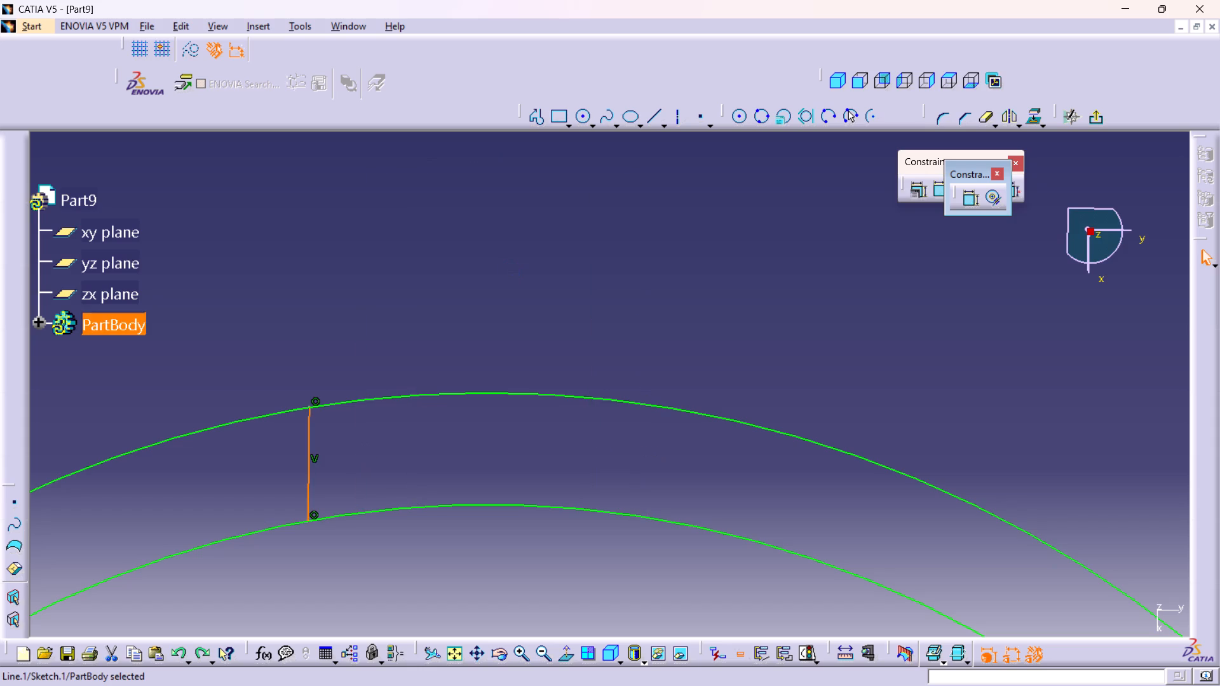
Undo the remaining vertical line between the two circles.
key(ctrl+z)
Sketch an open three-sided profile above the outer circle, about 15 mm wide with vertical sides about 10 mm long.
middle_drag(534, 423, 576, 581)
right_click(536, 423)
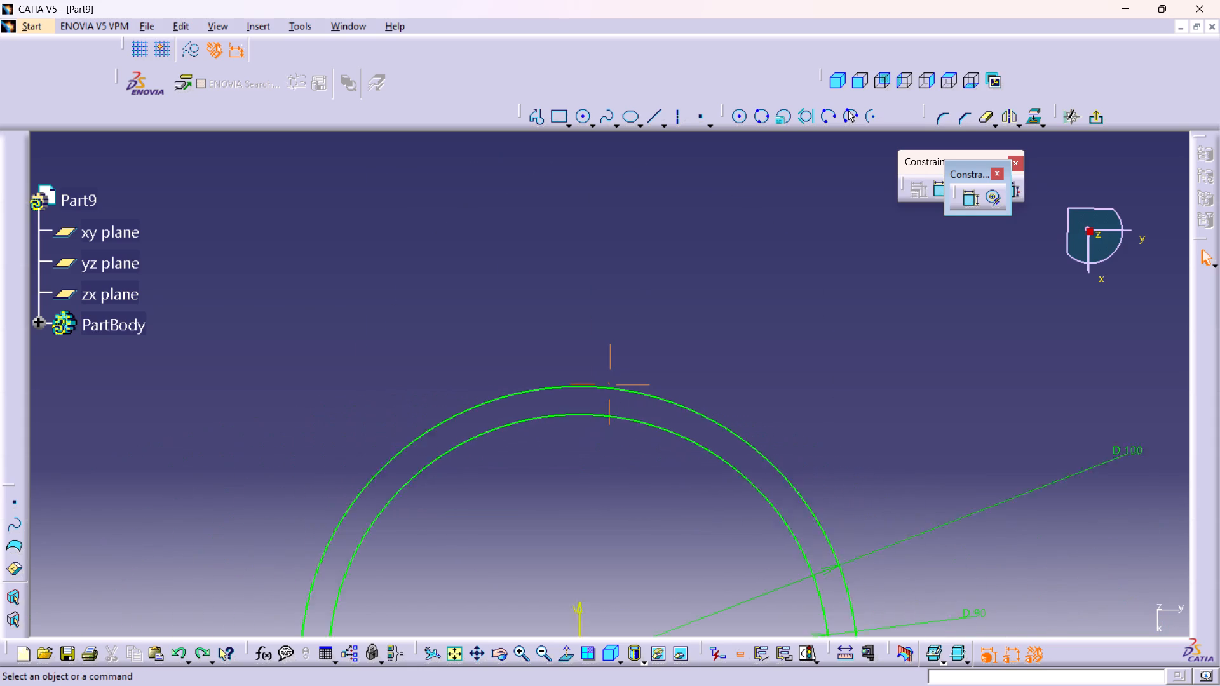
middle_drag(576, 581, 581, 603)
middle_drag(642, 447, 617, 463)
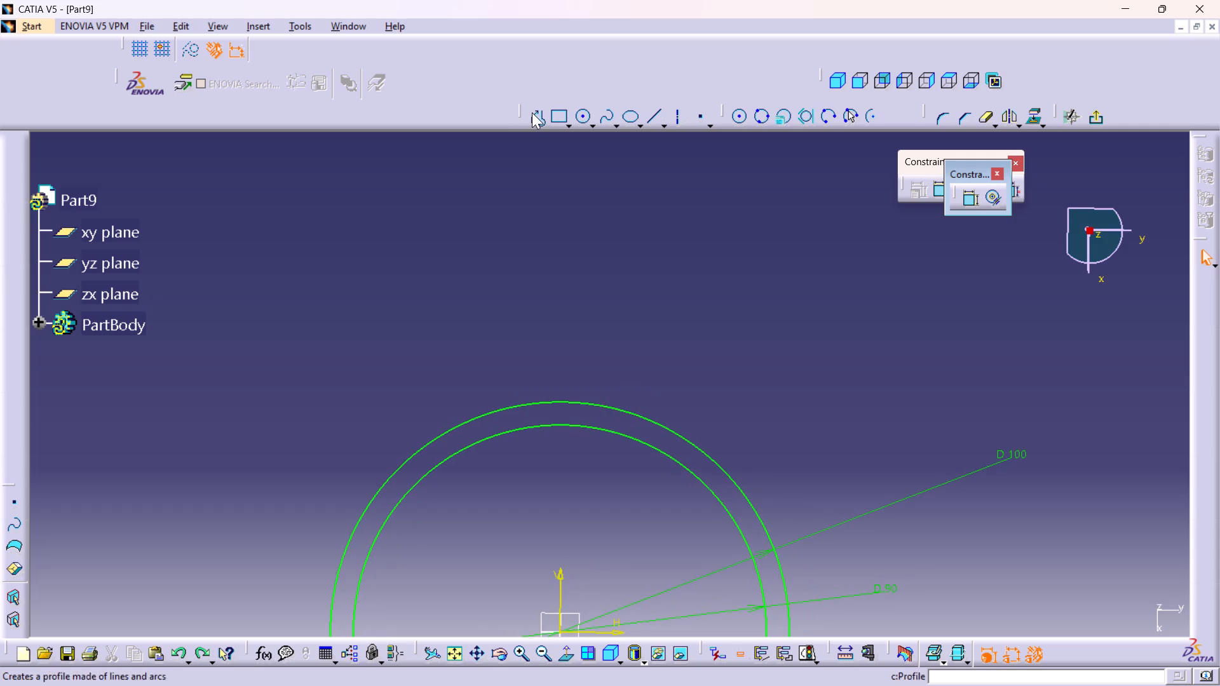
double_click(532, 111)
click(530, 377)
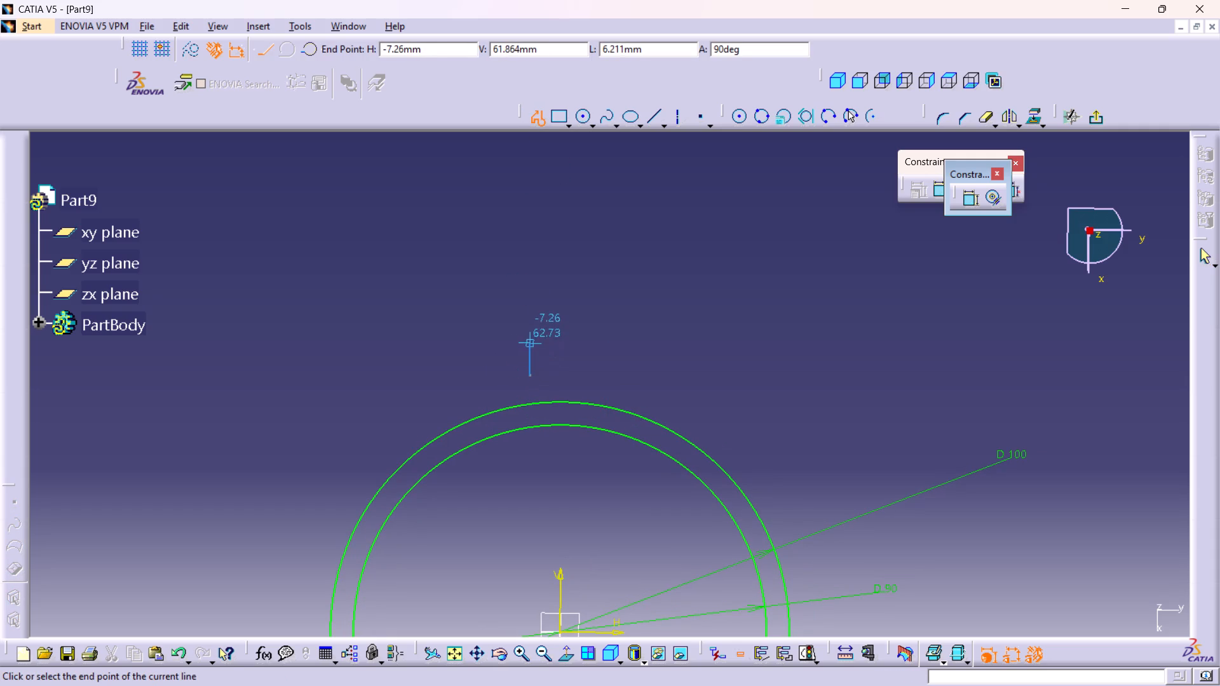
click(530, 332)
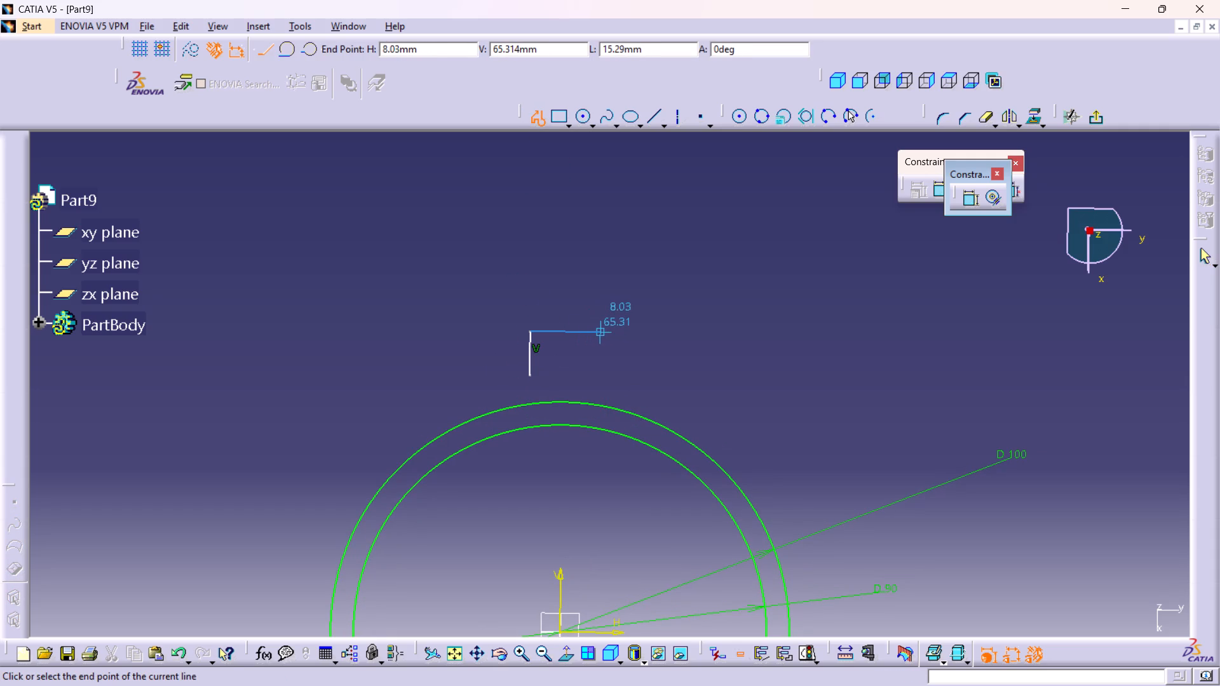
click(602, 333)
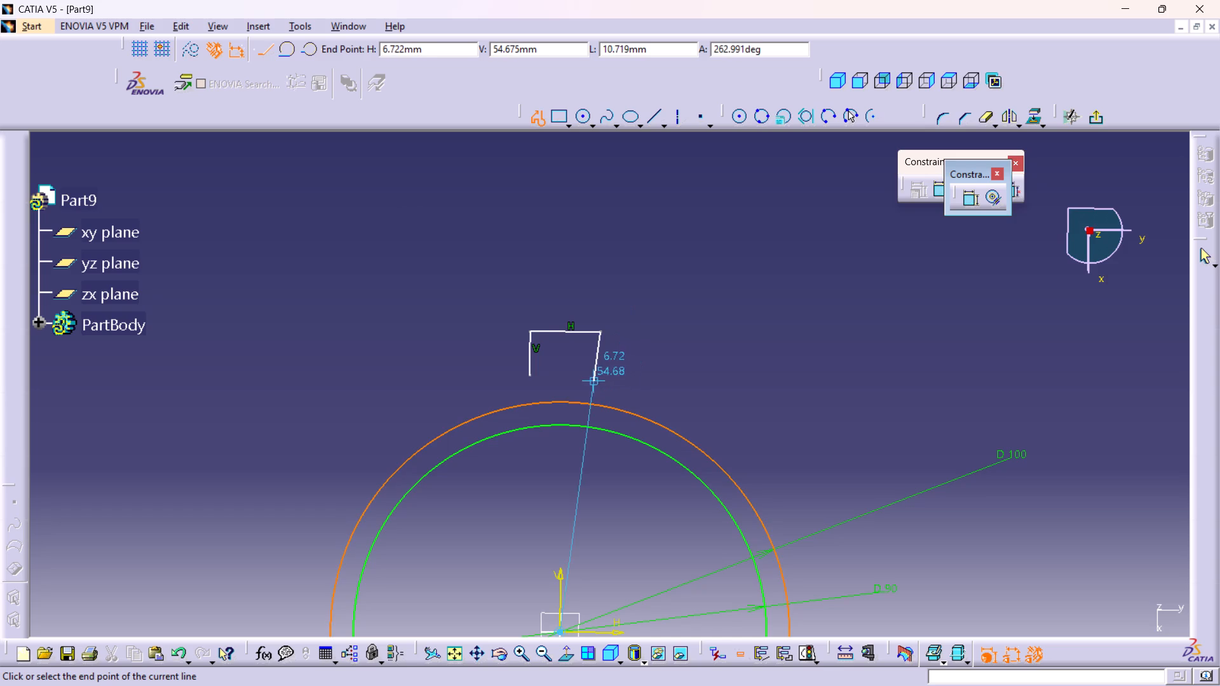
click(602, 375)
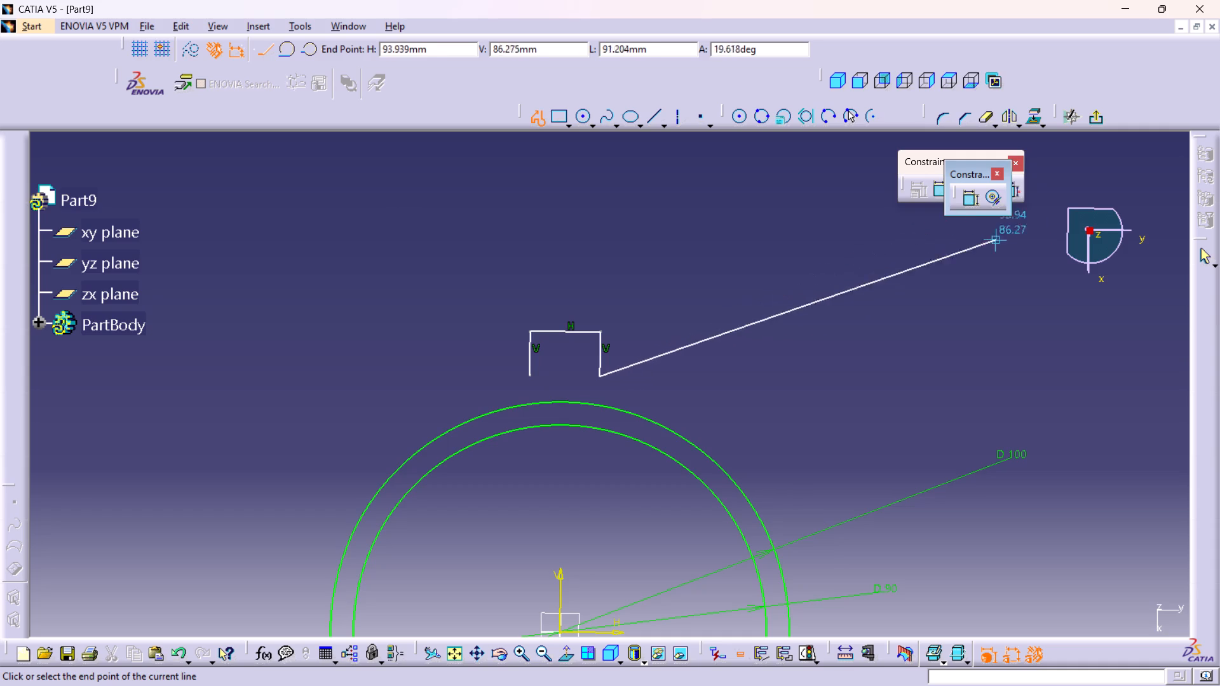
click(1208, 260)
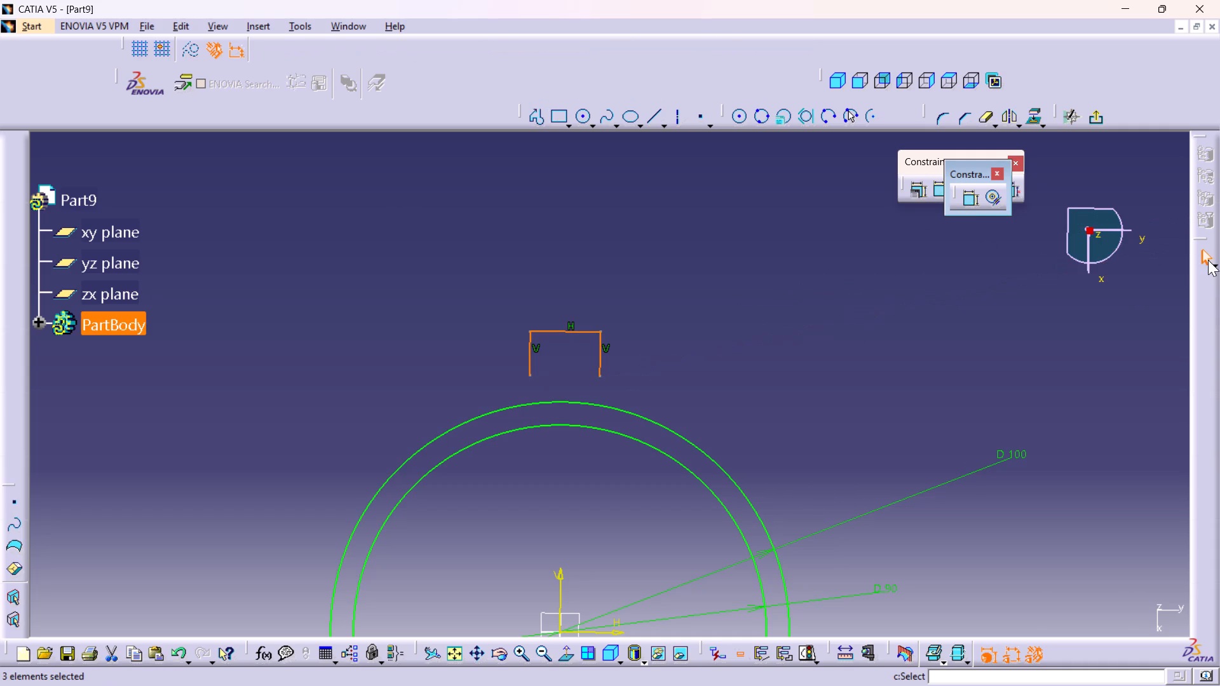
Constrain the profile's two vertical lines to be symmetric about the sketch's vertical axis.
double_click(970, 207)
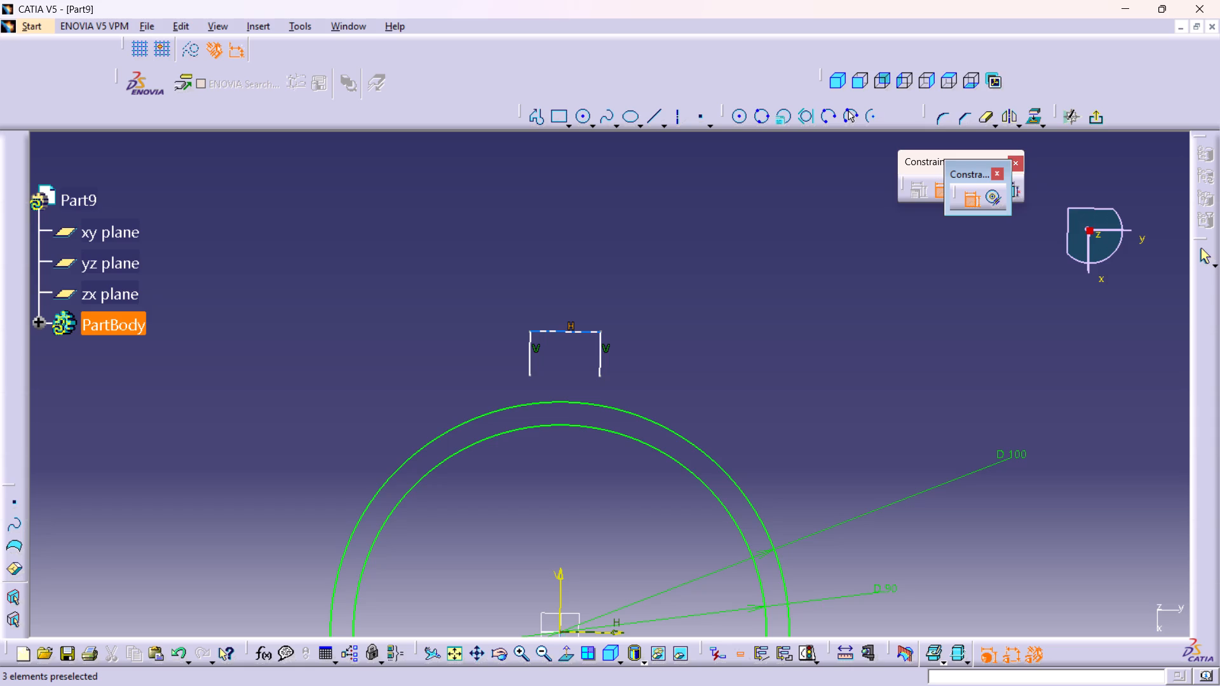
click(527, 360)
click(531, 358)
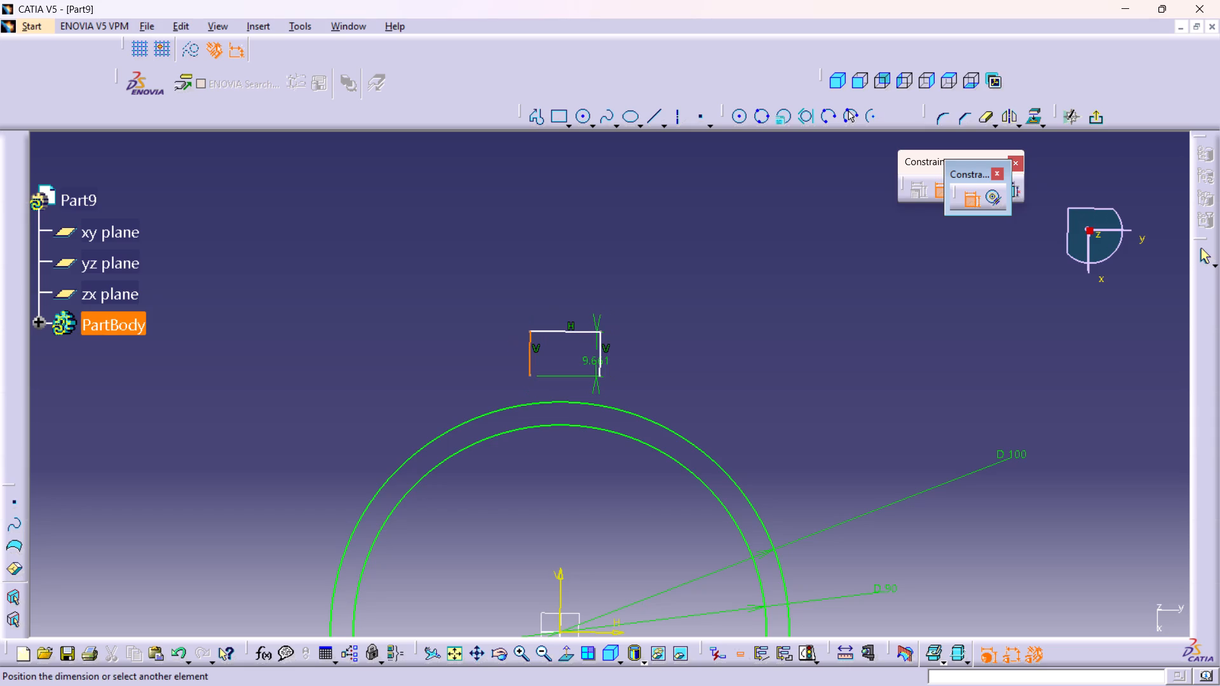
click(599, 361)
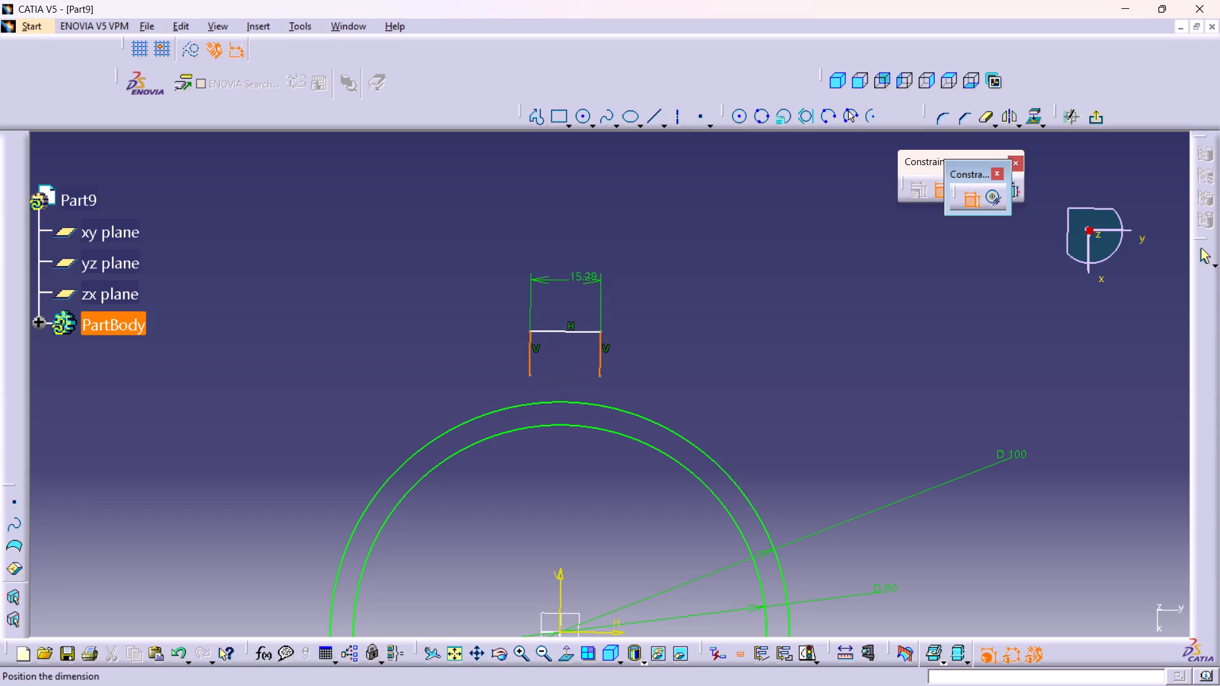
right_click(576, 281)
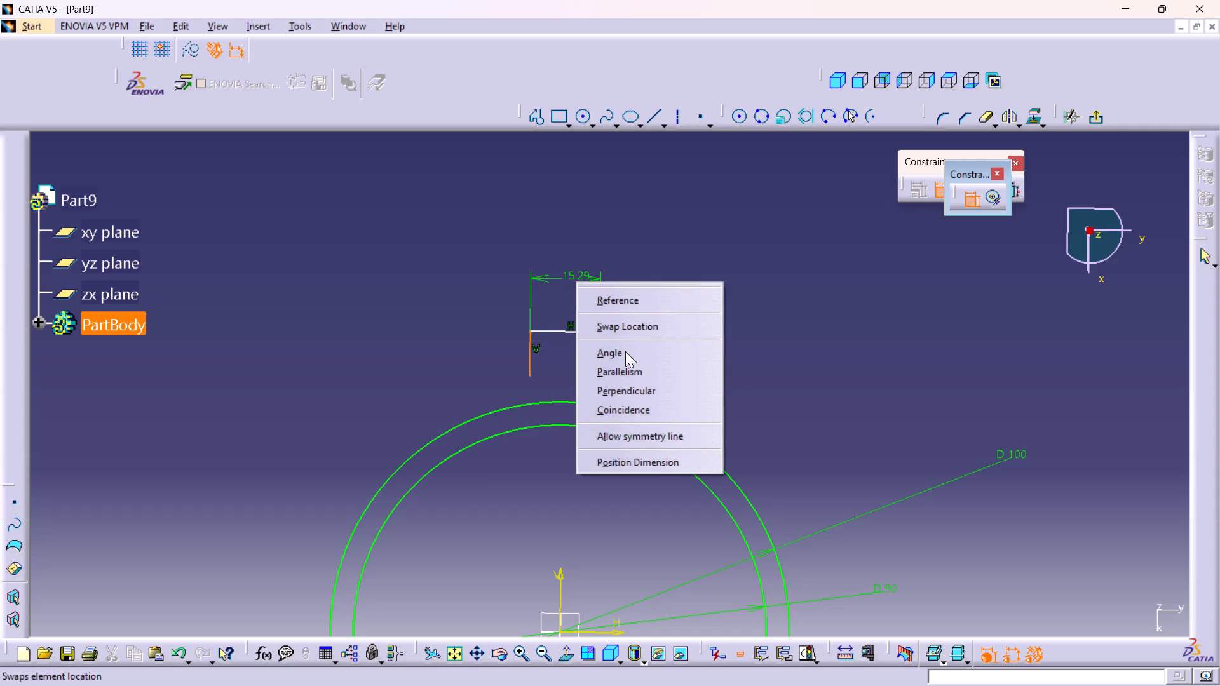
click(635, 436)
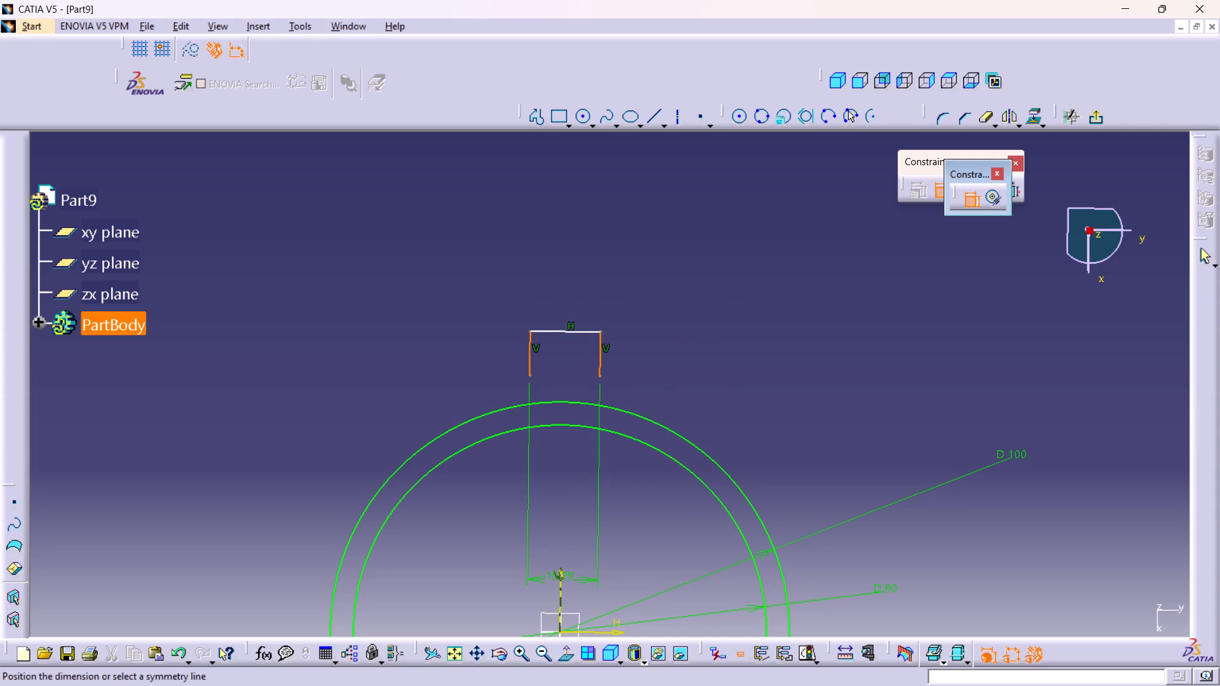
click(559, 579)
Dimension the profile's horizontal top line and set its length to 8 mm.
click(564, 330)
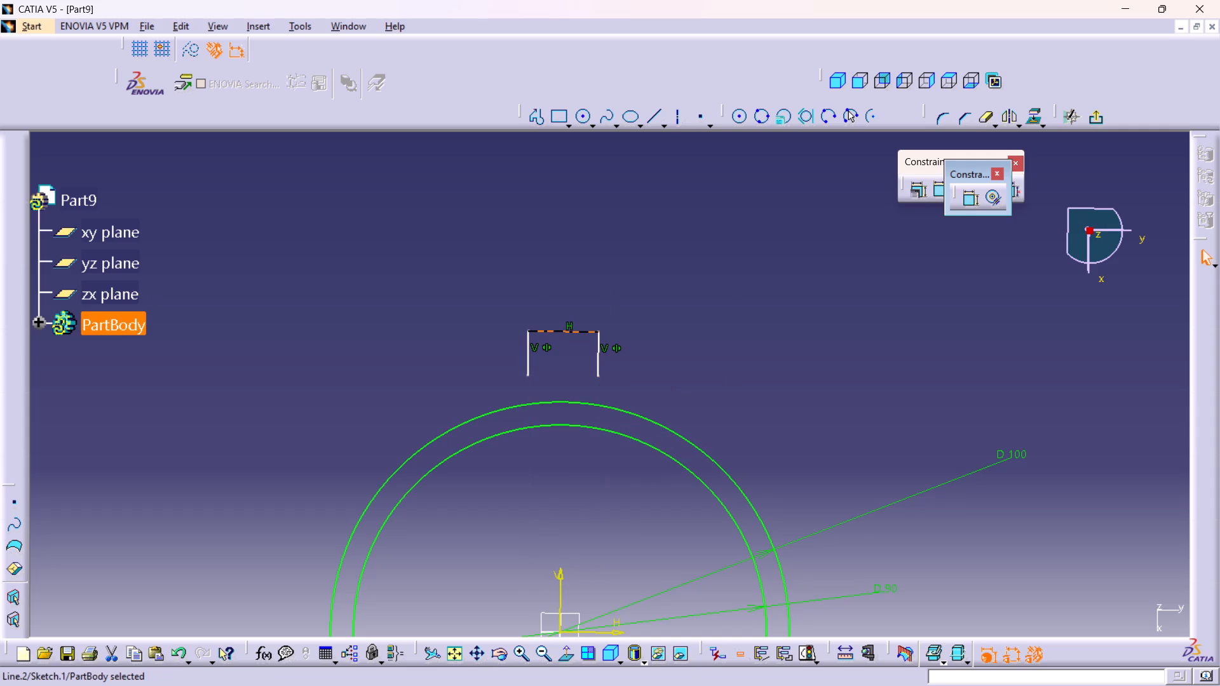
double_click(974, 198)
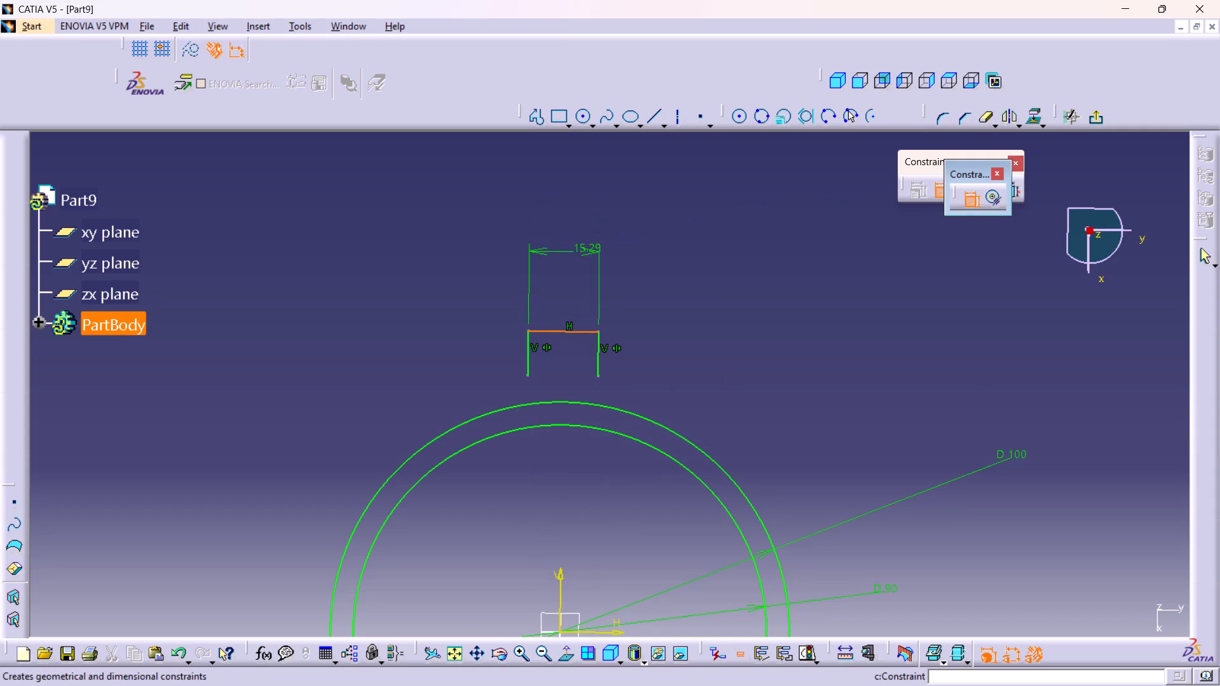
click(573, 262)
double_click(572, 262)
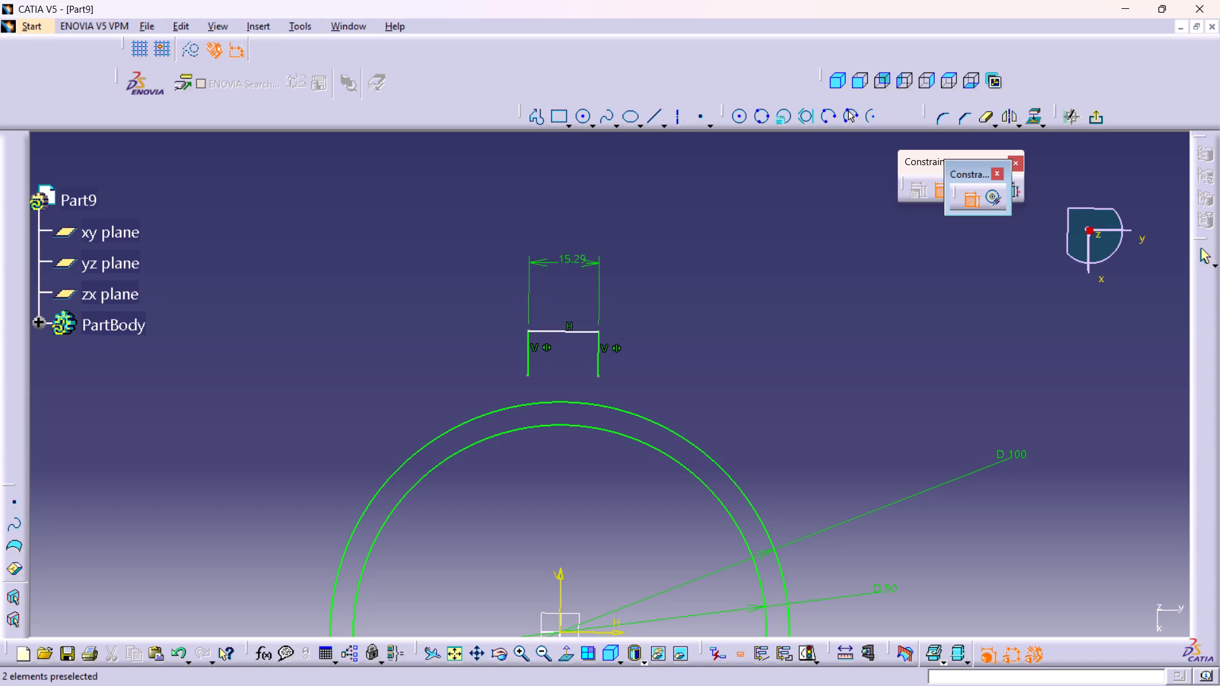
double_click(574, 260)
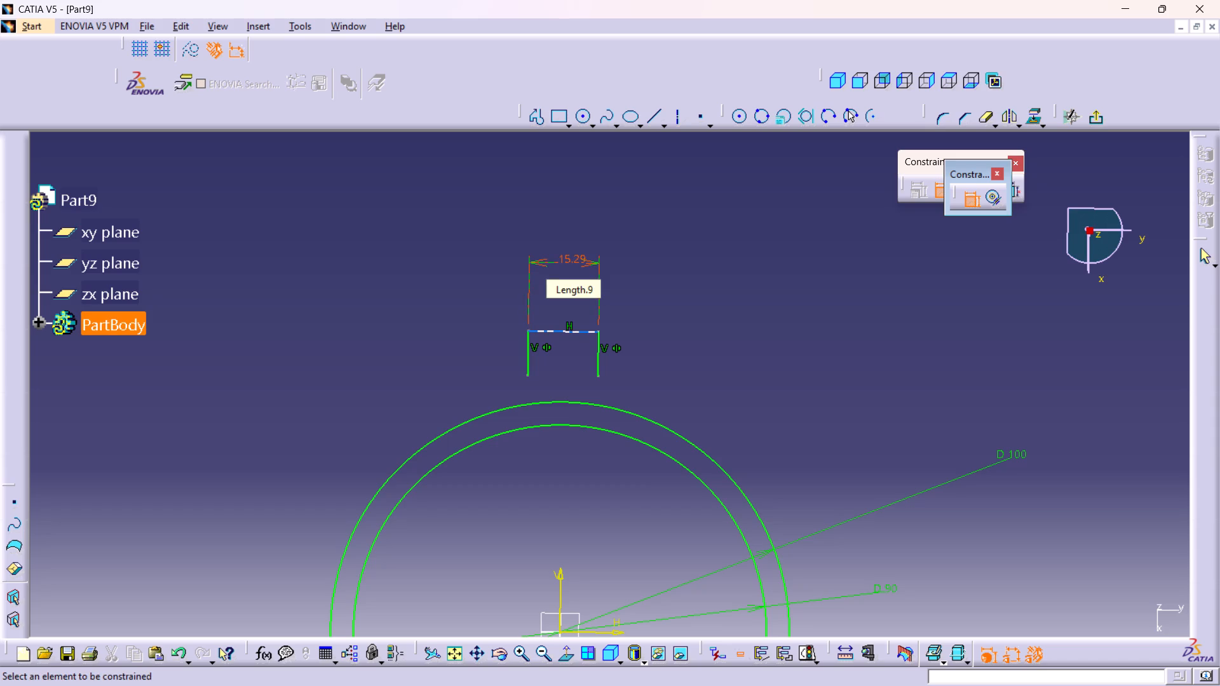
double_click(564, 258)
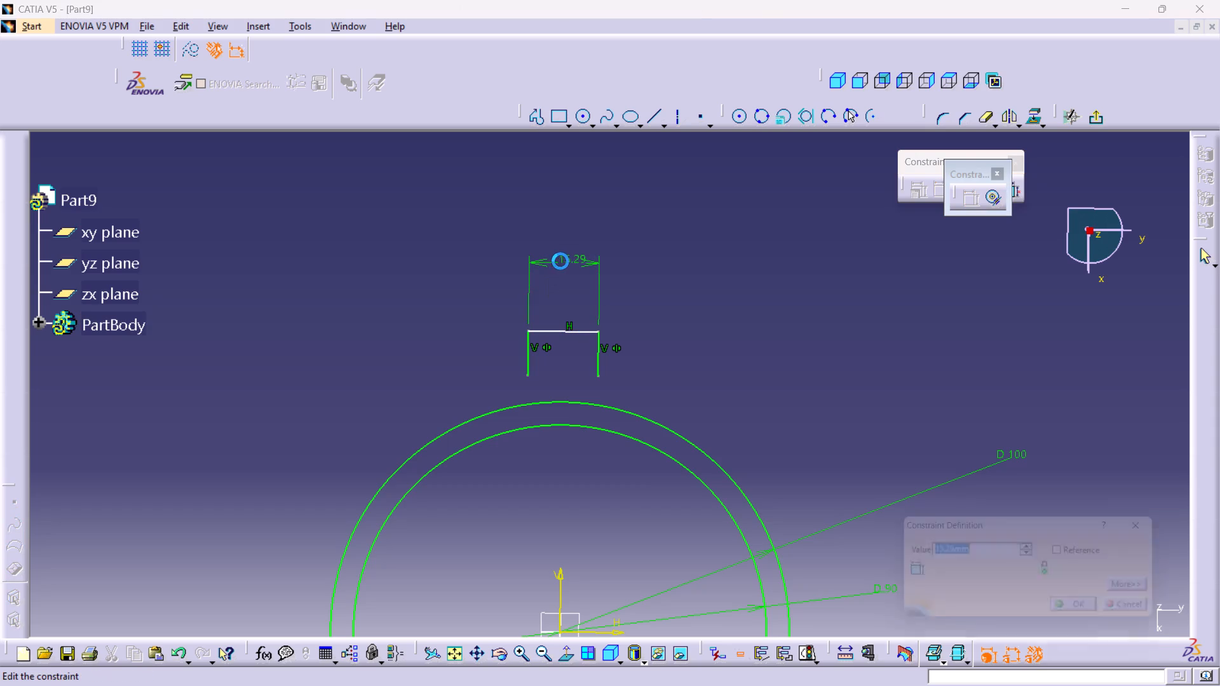
key(8)
key(Return)
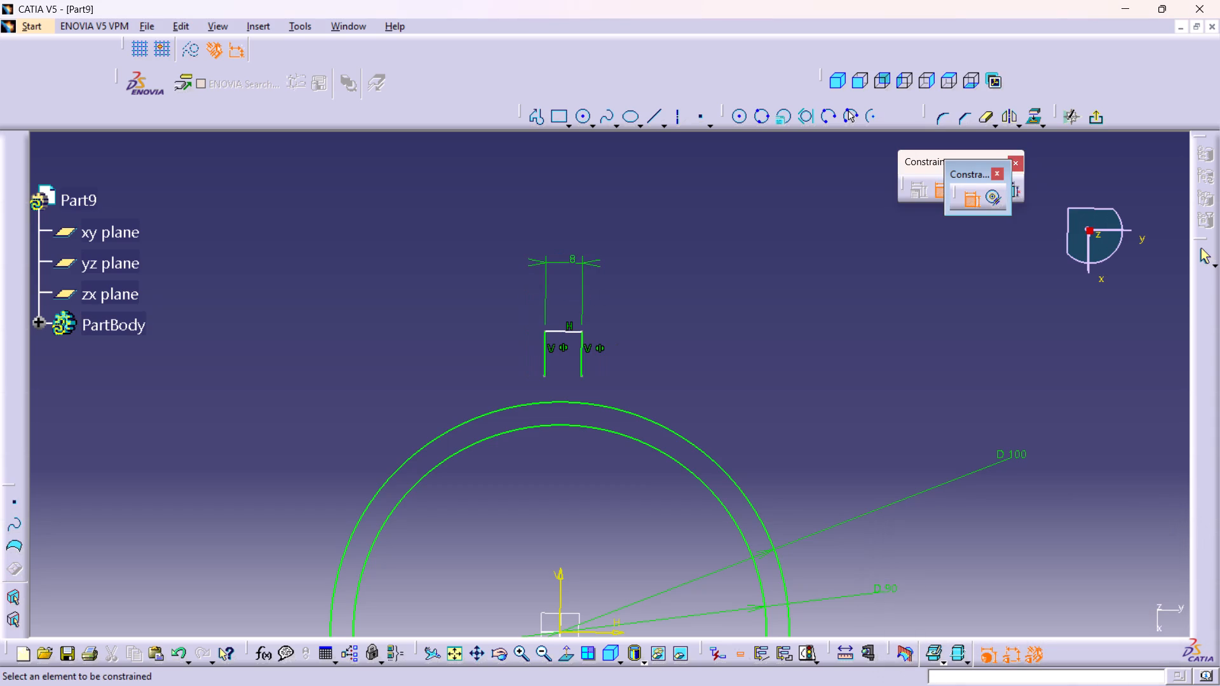
Dimension both vertical lines of the profile and set each length to 5 mm.
middle_drag(569, 353, 576, 219)
right_click(569, 353)
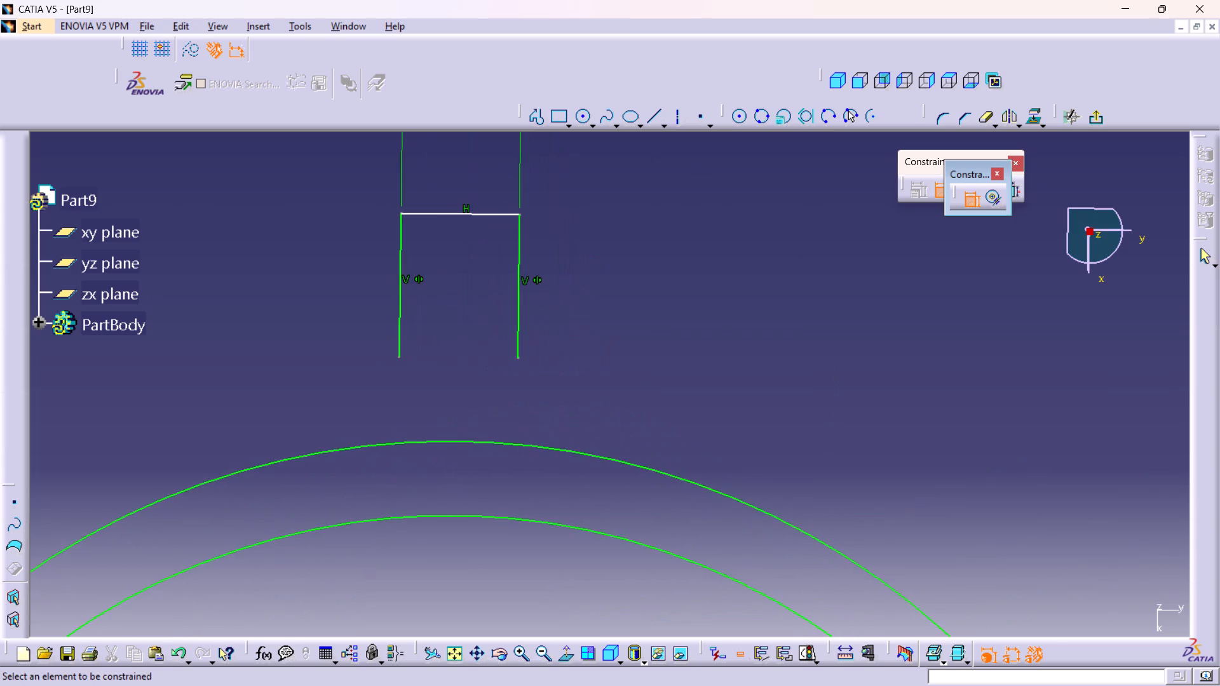
click(521, 311)
click(592, 292)
double_click(588, 289)
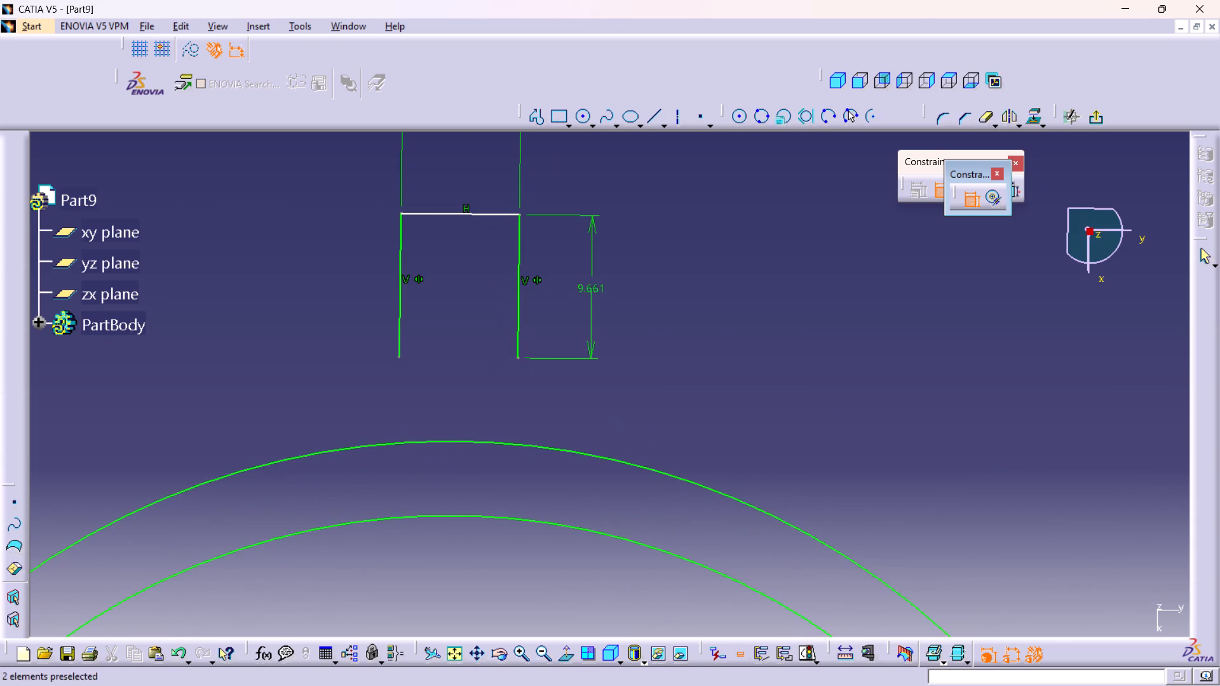
key(8)
key(BackSpace)
key(5)
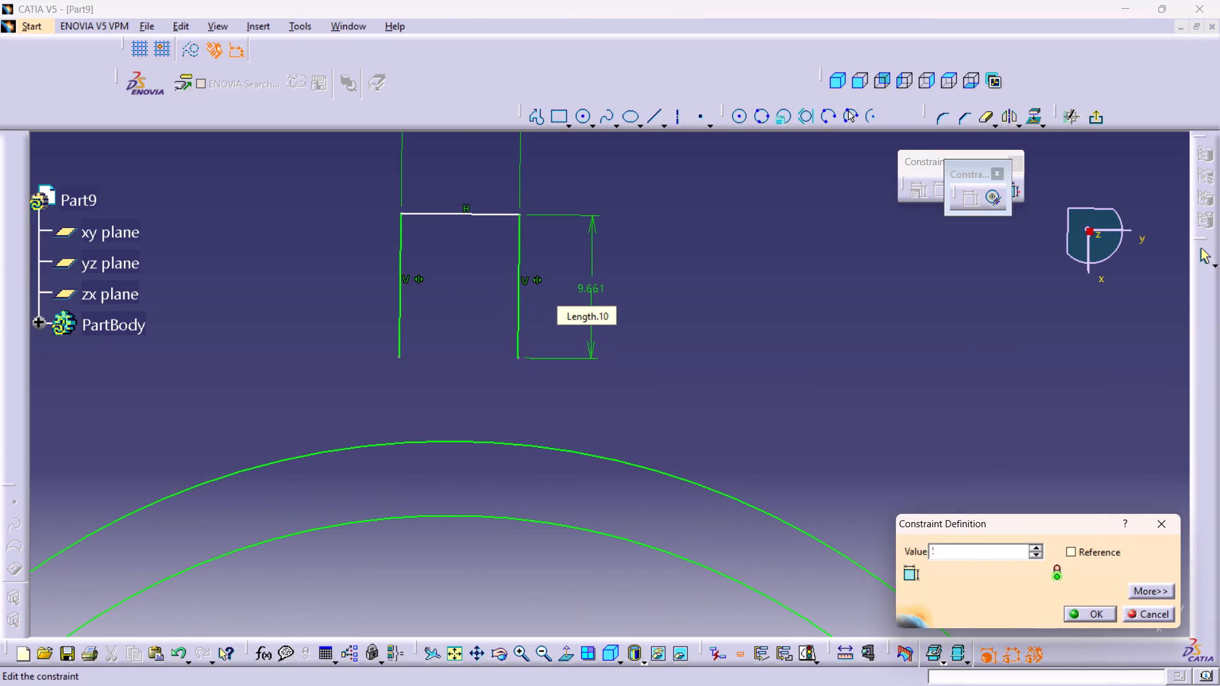
key(Return)
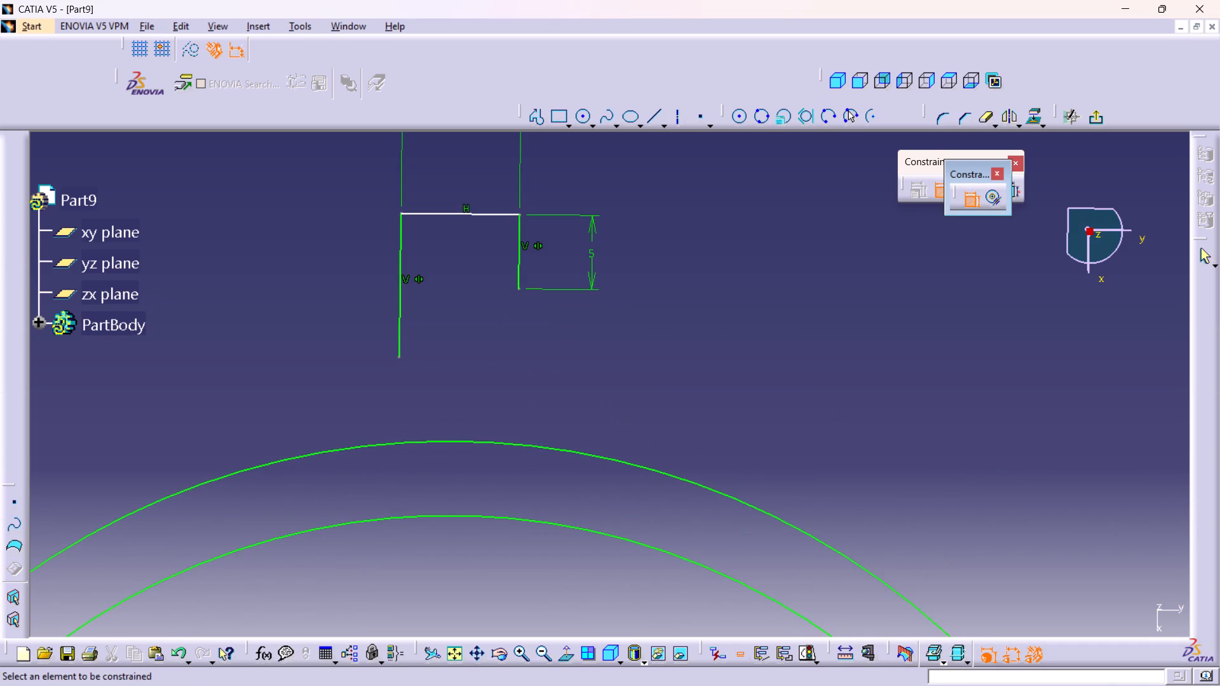
click(402, 269)
click(341, 269)
double_click(335, 269)
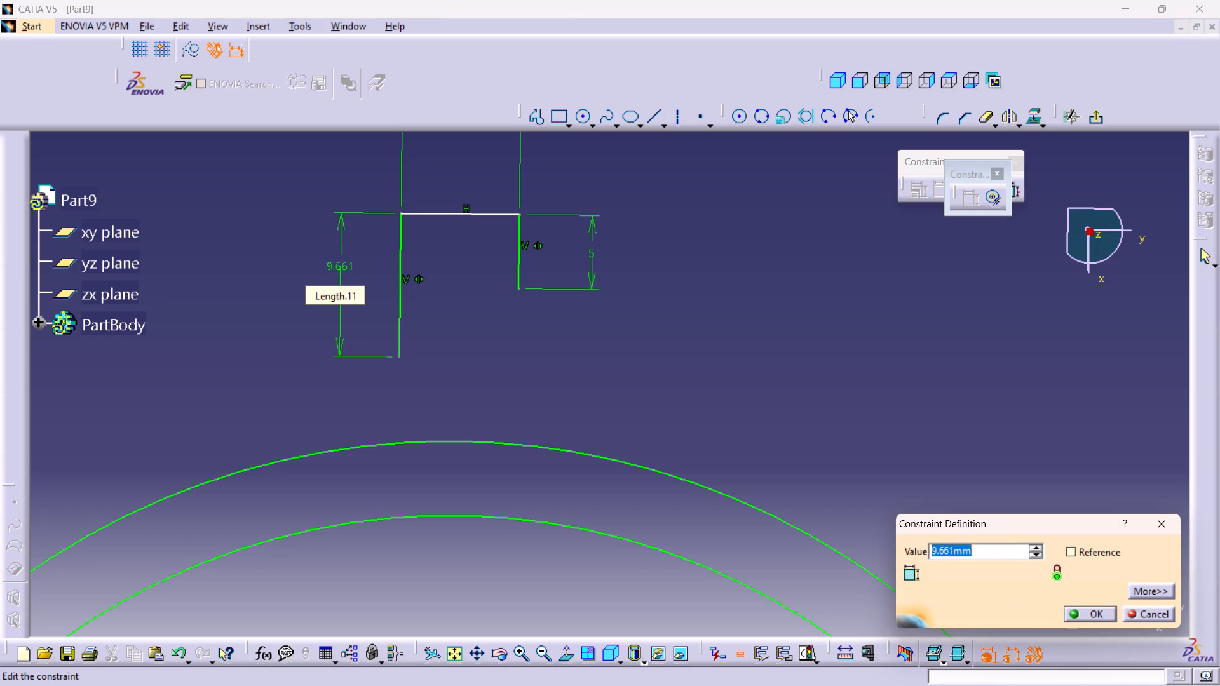
key(5)
key(Return)
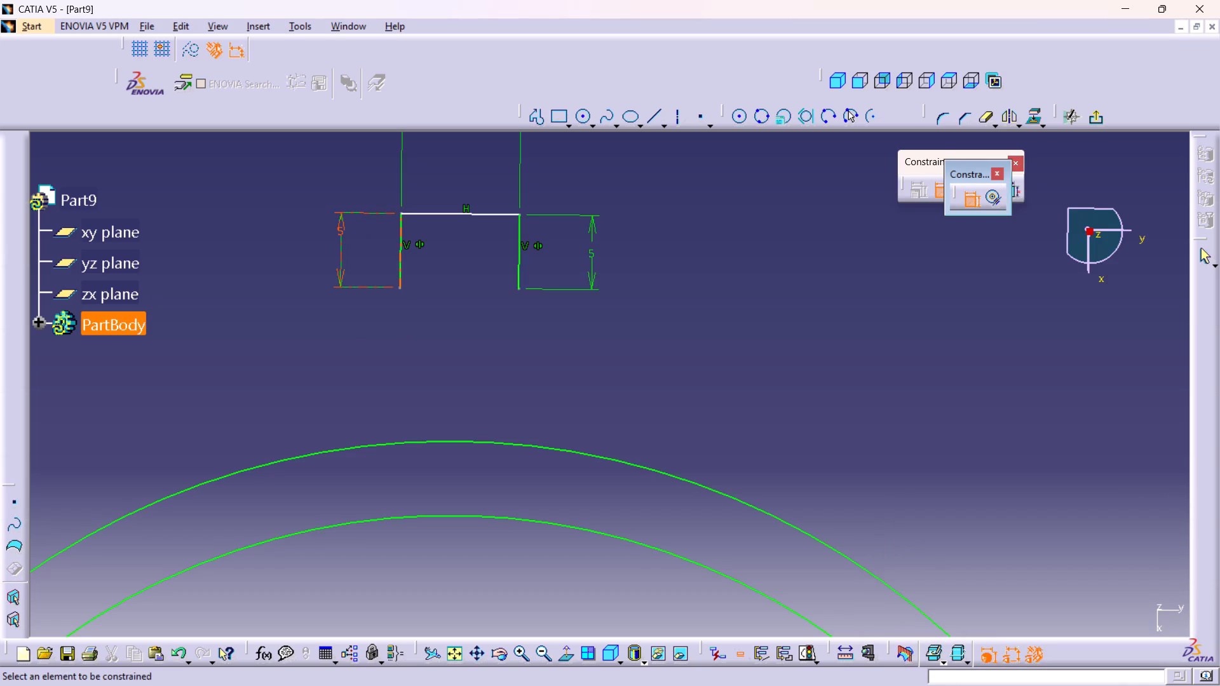
Make the lower endpoint of the profile's left vertical line coincident with the inner 90 mm circle.
click(400, 288)
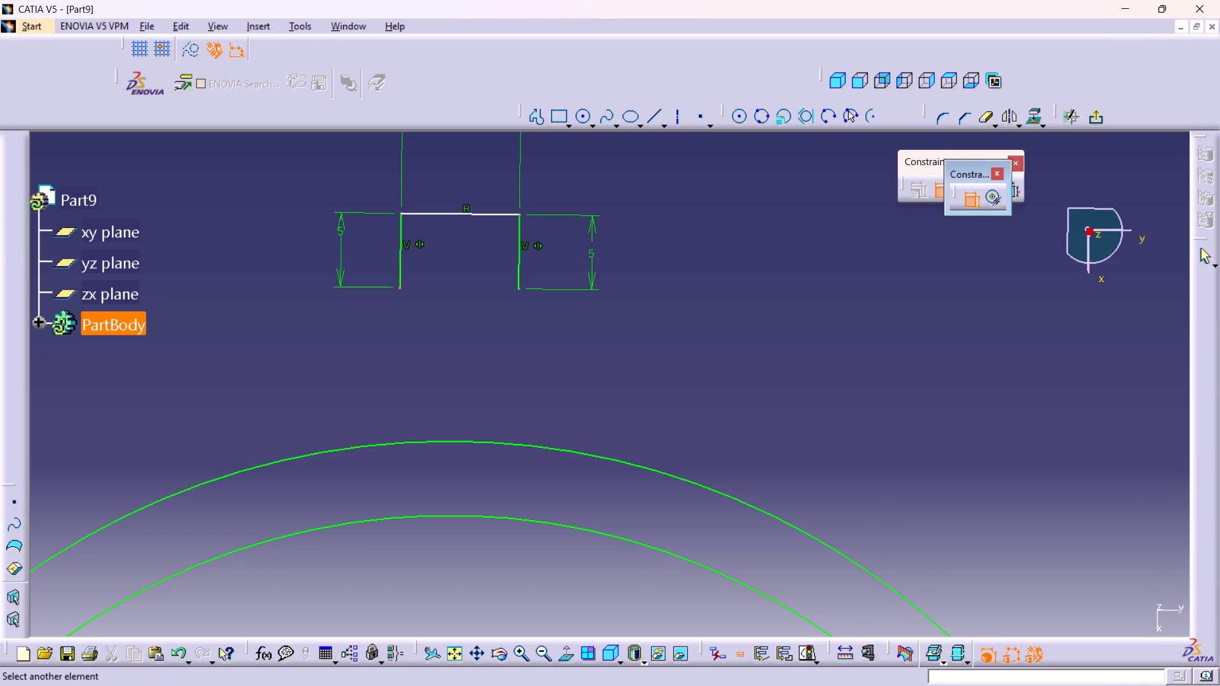
click(388, 519)
right_click(391, 401)
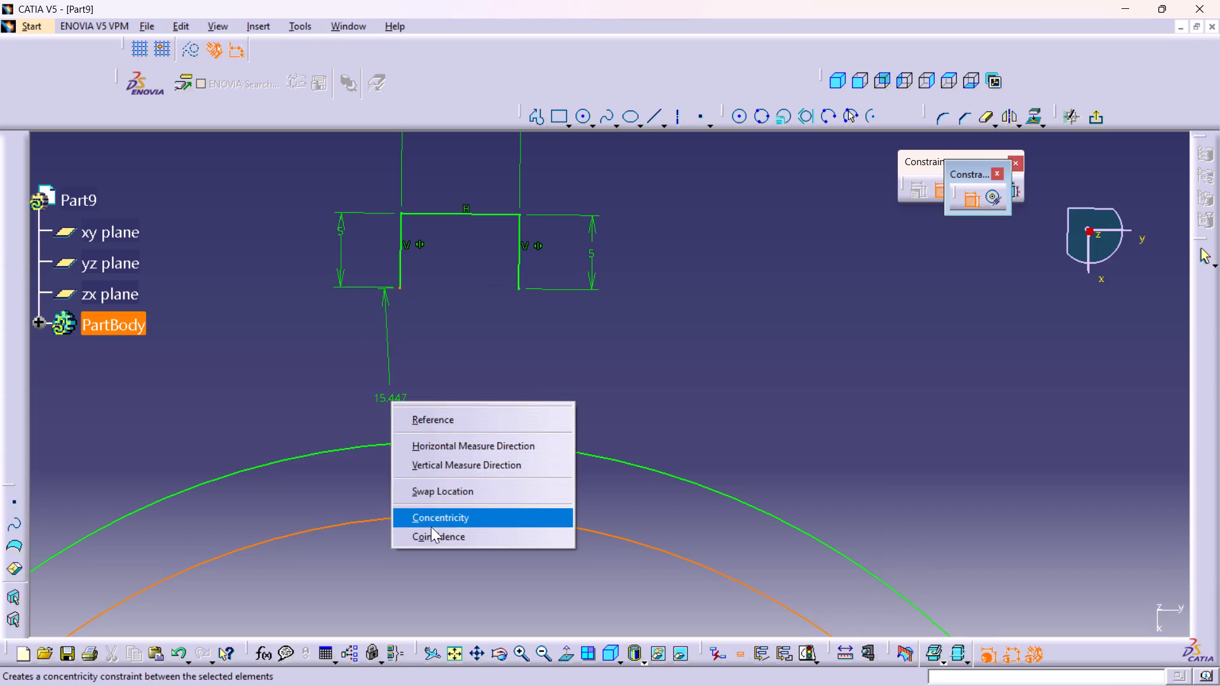
click(431, 533)
Create a corner of about 1.4 mm radius between the left vertical line and the outer circle, converting the line's length into a distance.
middle_drag(473, 431, 481, 458)
right_click(473, 429)
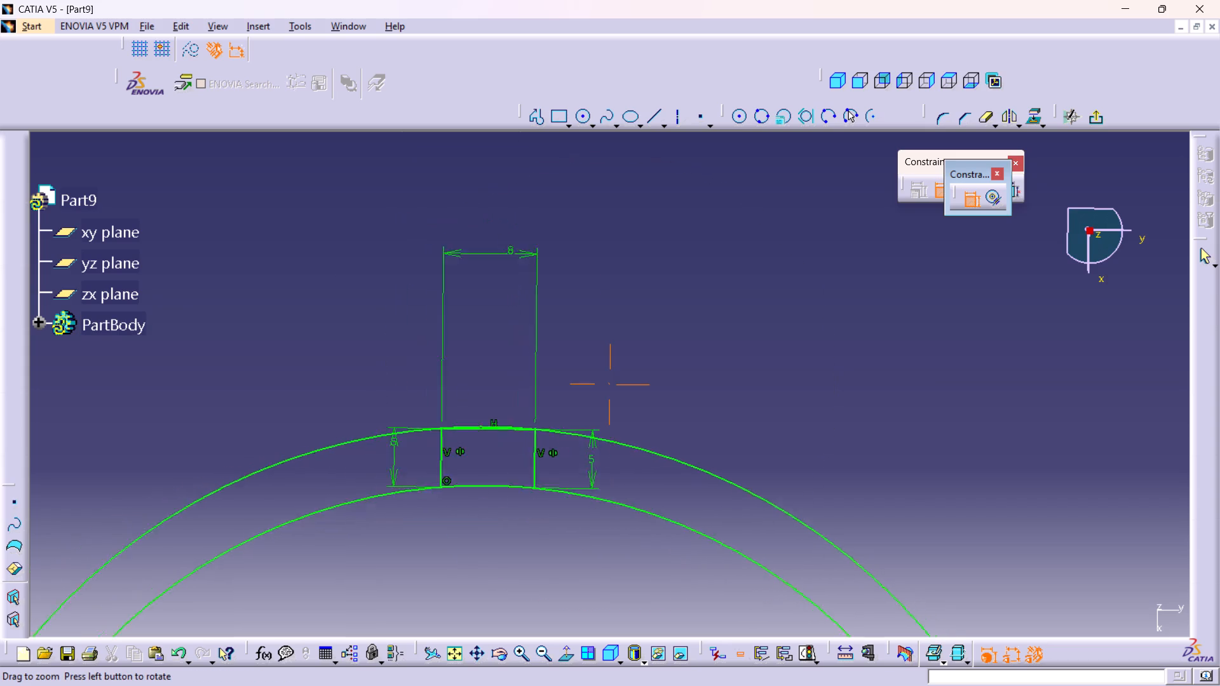
middle_drag(481, 458, 526, 488)
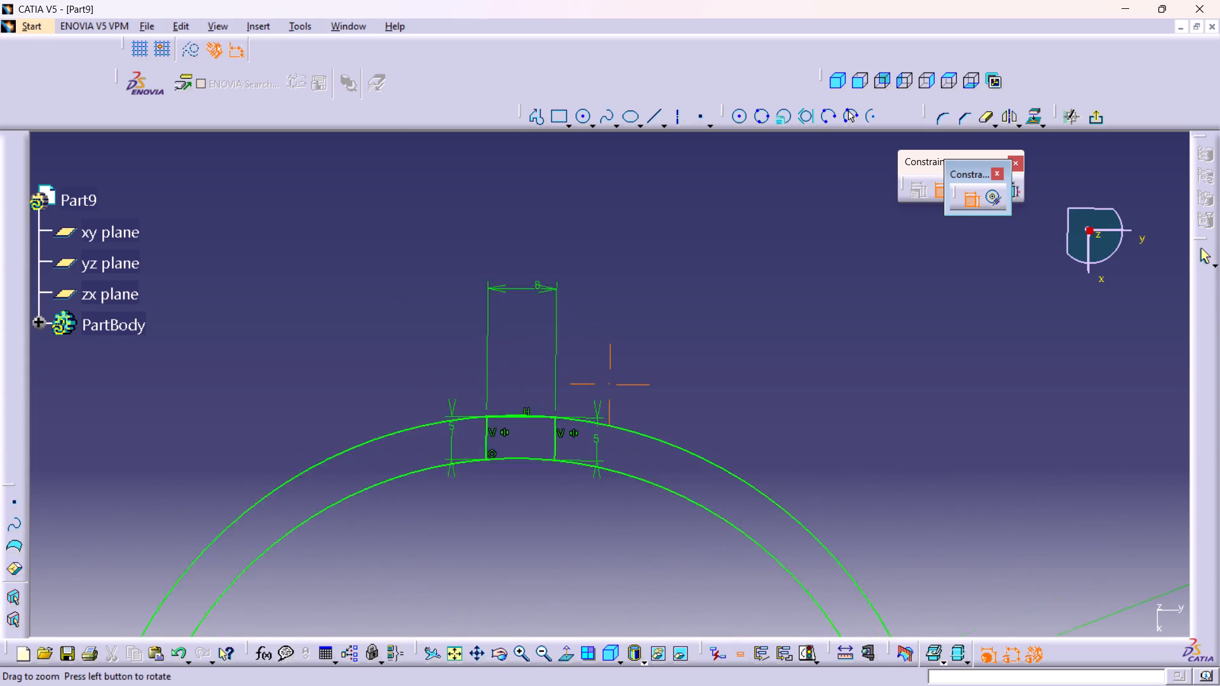
middle_drag(526, 488, 492, 337)
middle_drag(343, 538, 427, 396)
middle_drag(316, 425, 304, 360)
right_click(316, 425)
middle_drag(223, 442, 622, 399)
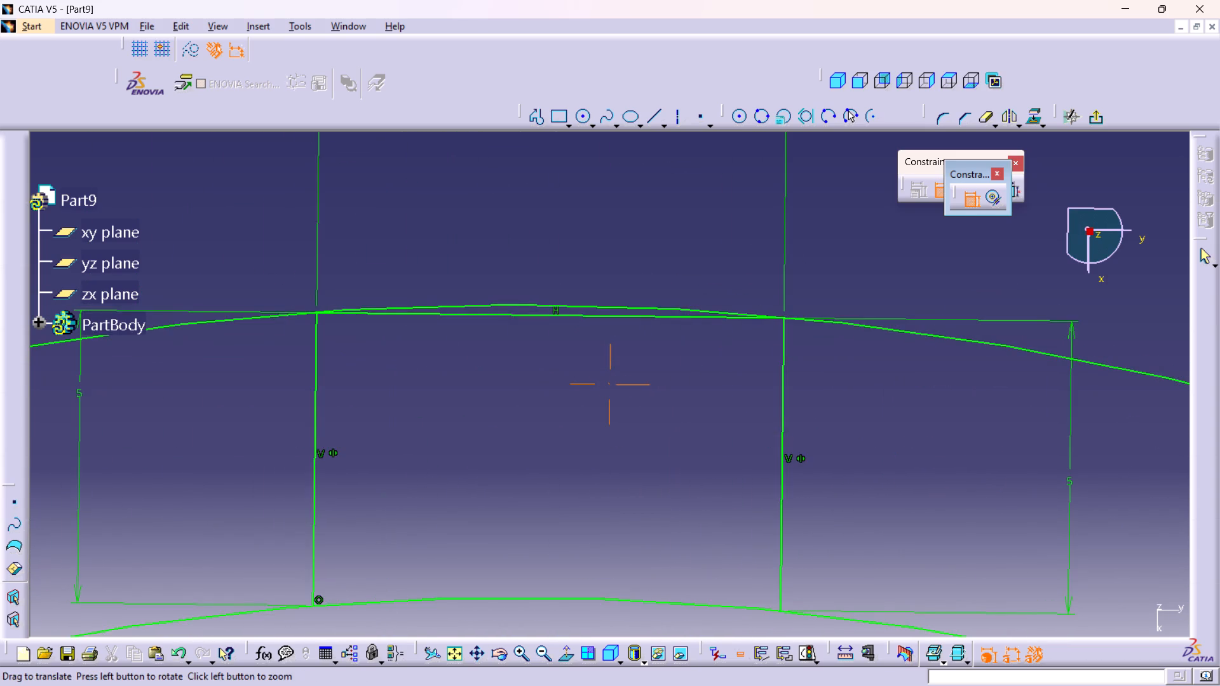
middle_drag(622, 399, 623, 402)
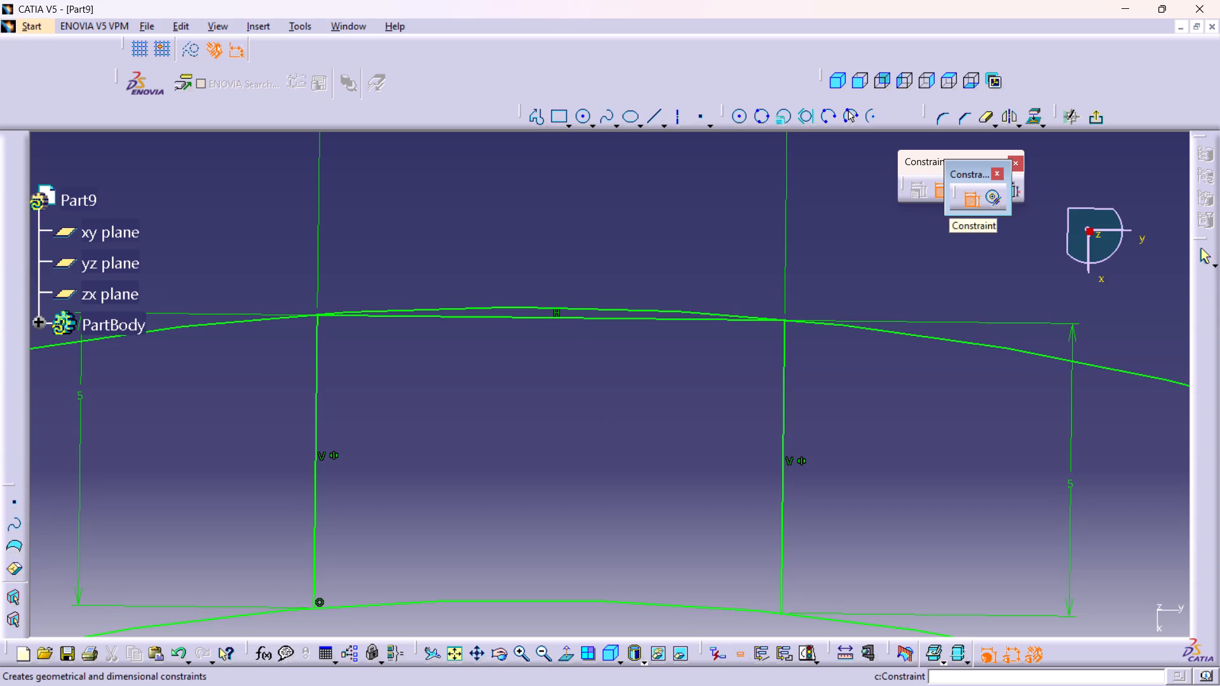
double_click(945, 111)
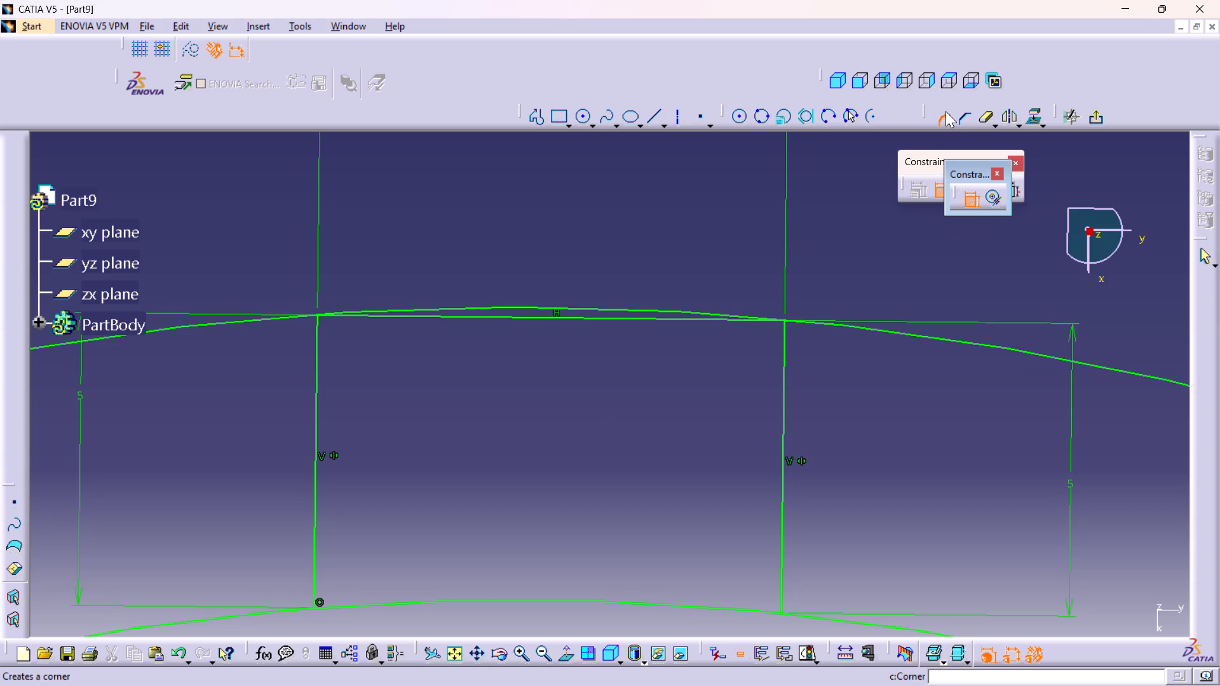
click(316, 351)
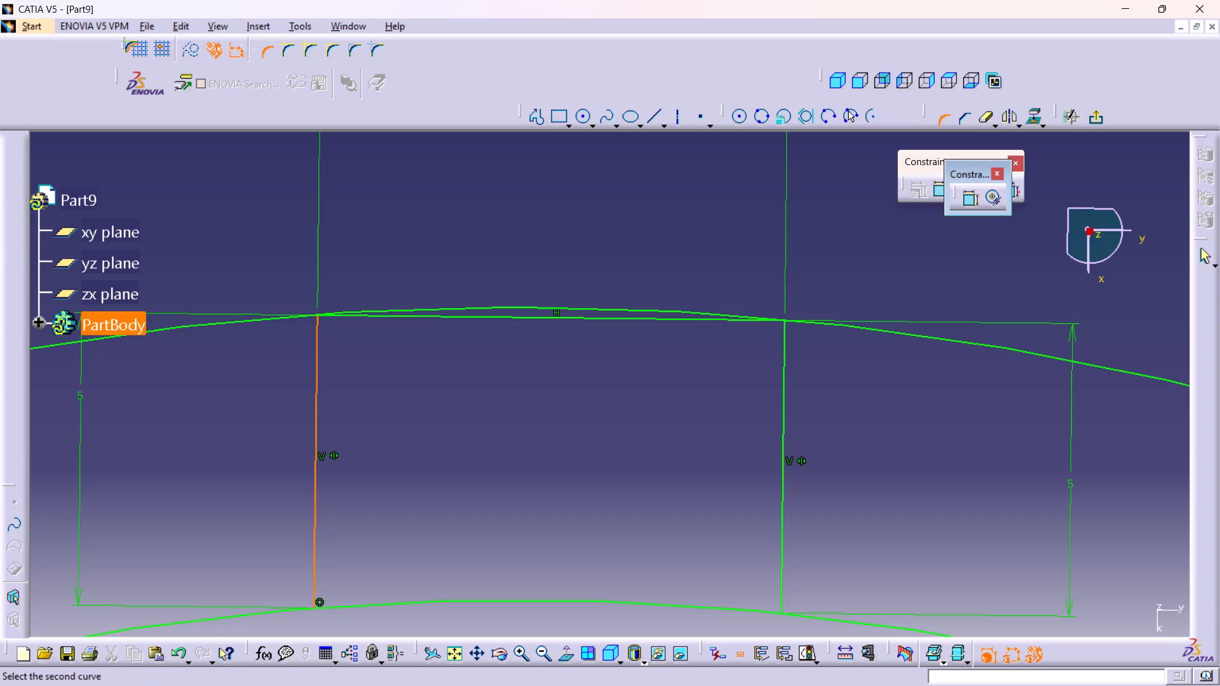
click(409, 310)
click(341, 332)
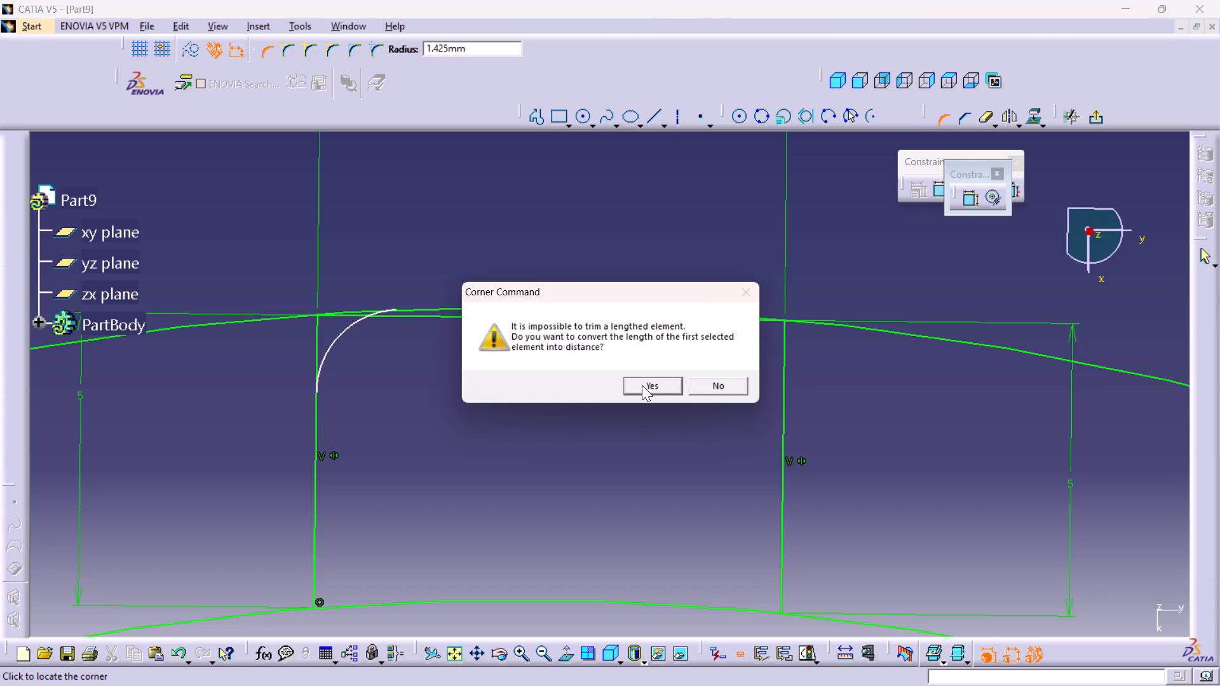
click(642, 385)
Set the new corner's radius to 1 mm.
double_click(370, 348)
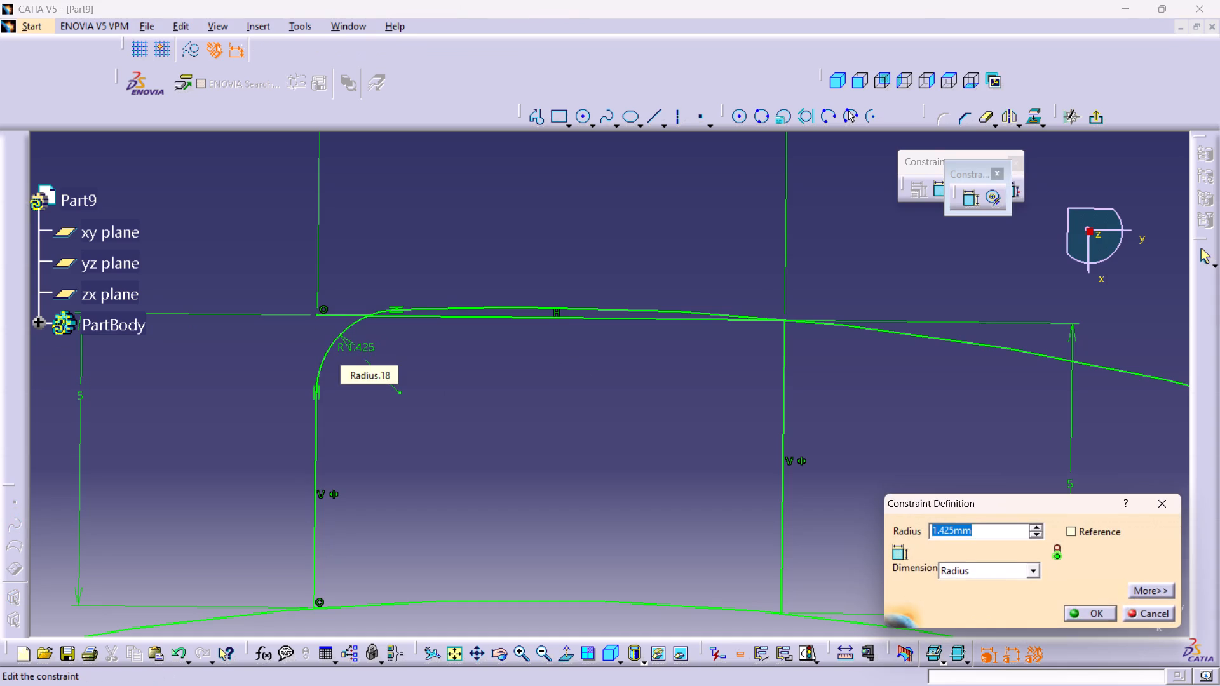
key(1)
key(Return)
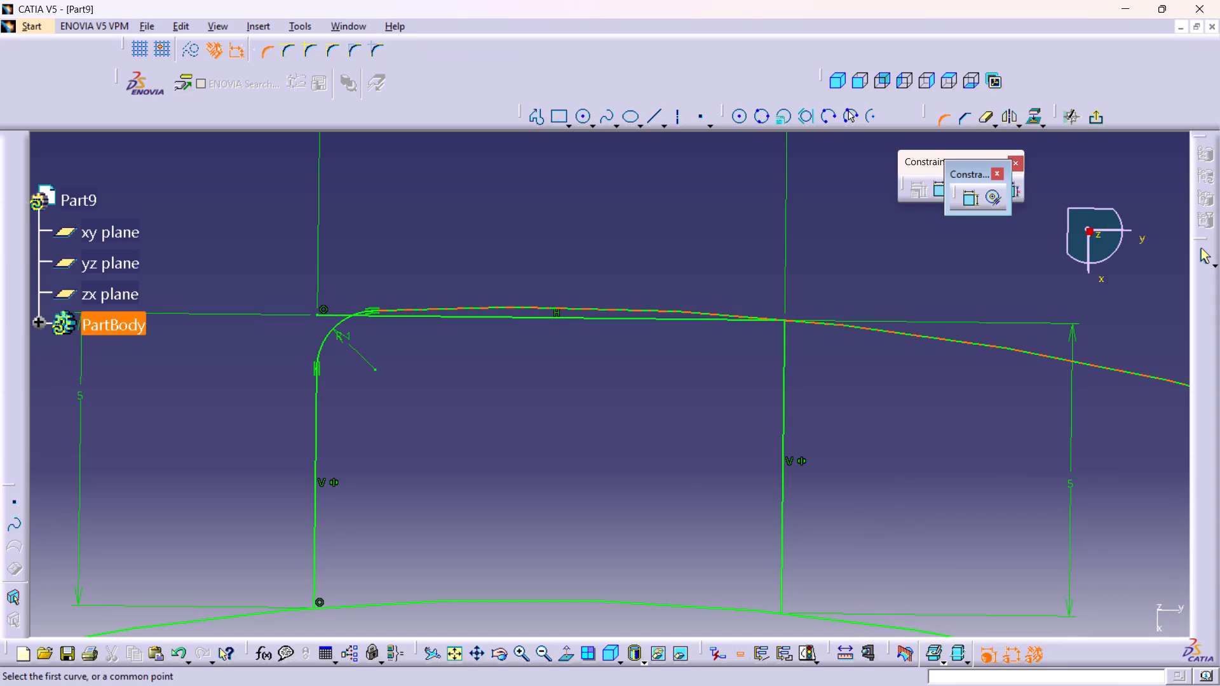
Create a corner between the outer circle and the profile's right vertical line, with its radius set to 1 mm.
click(696, 312)
click(788, 367)
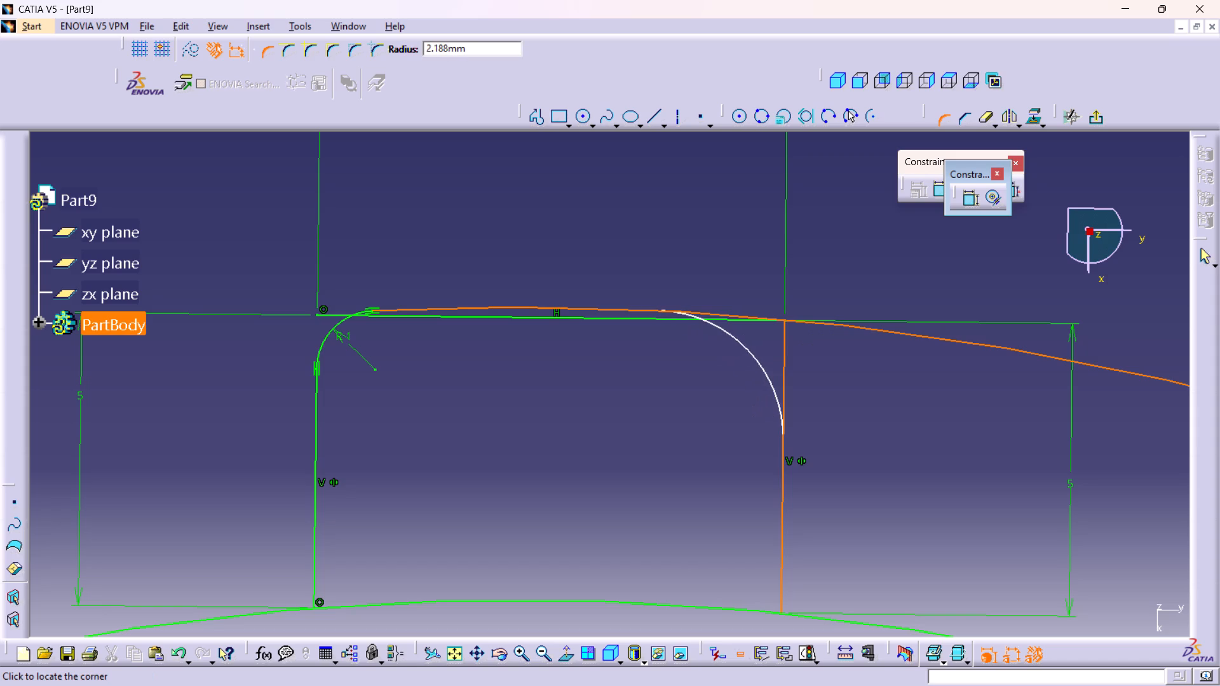
click(750, 349)
click(655, 382)
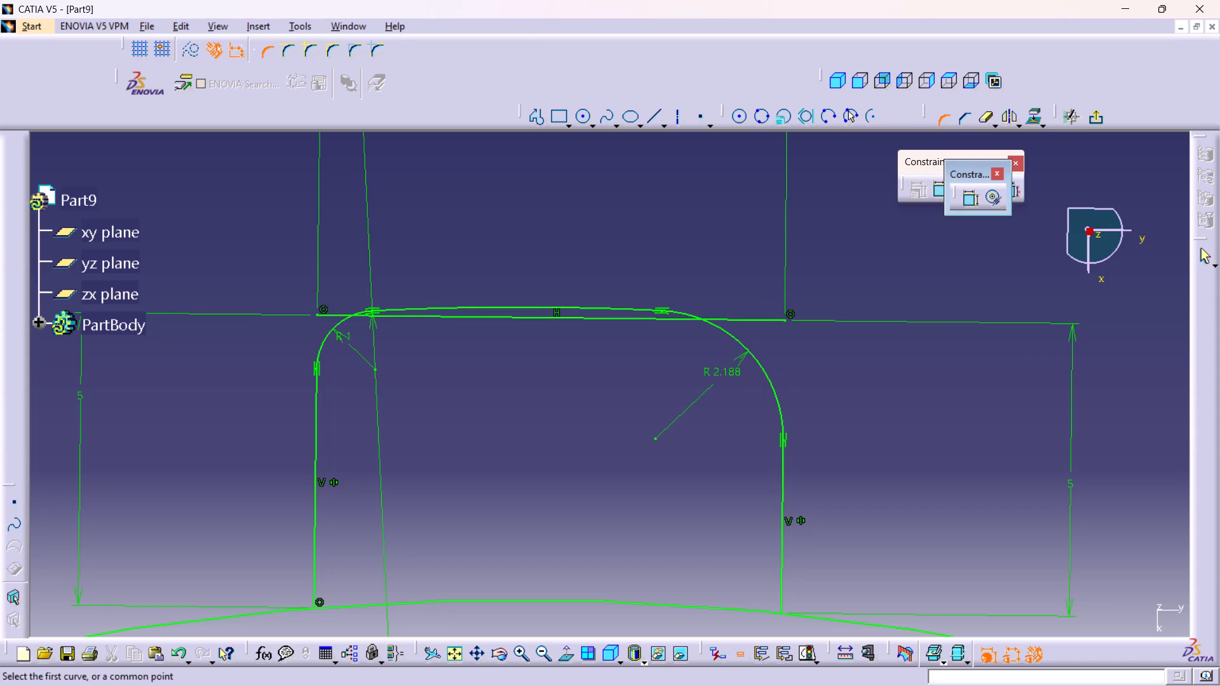
double_click(724, 365)
double_click(726, 375)
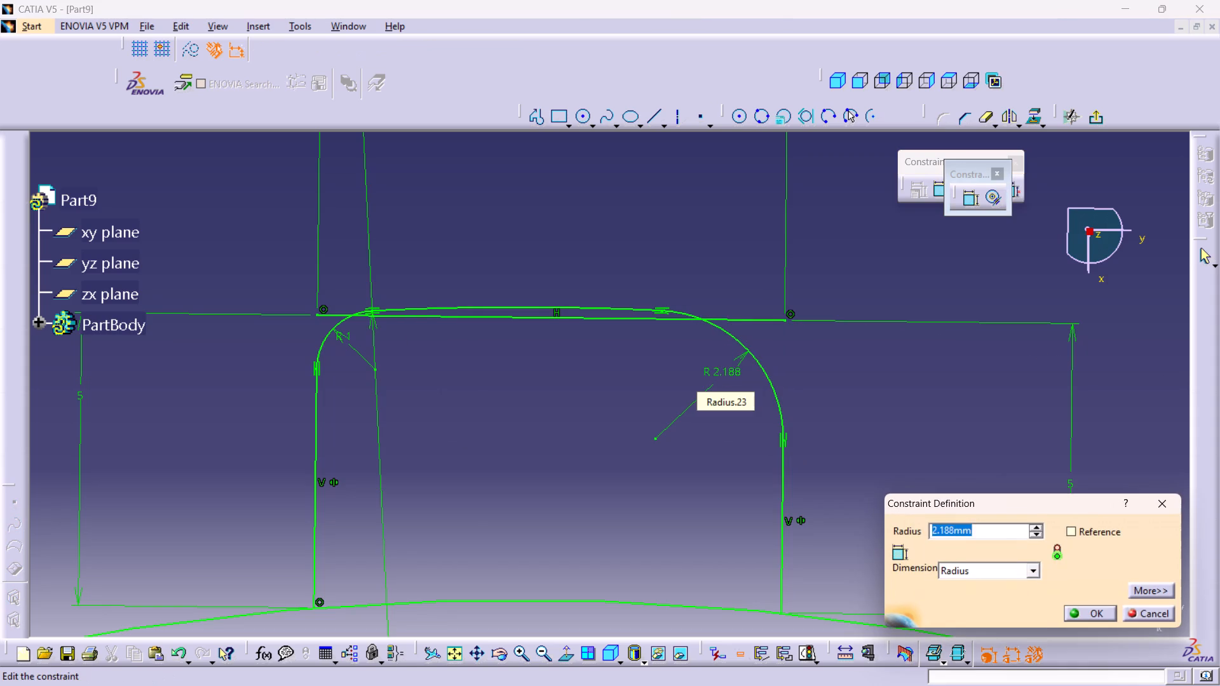
key(1)
key(Return)
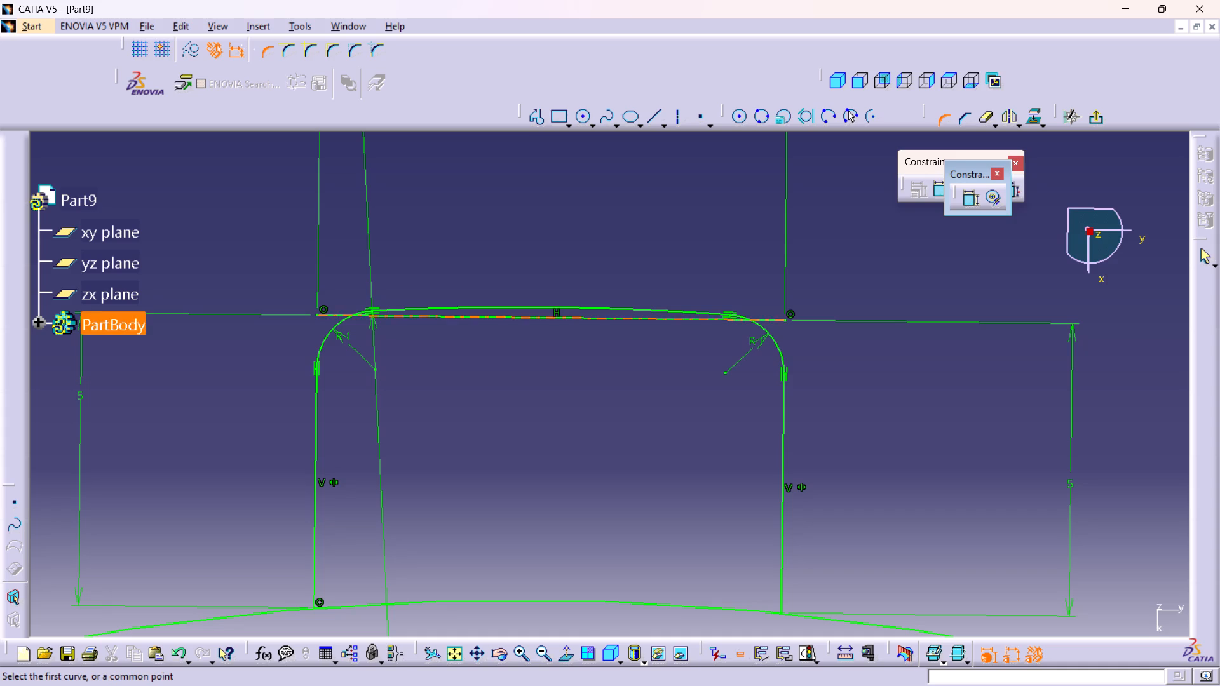
click(939, 120)
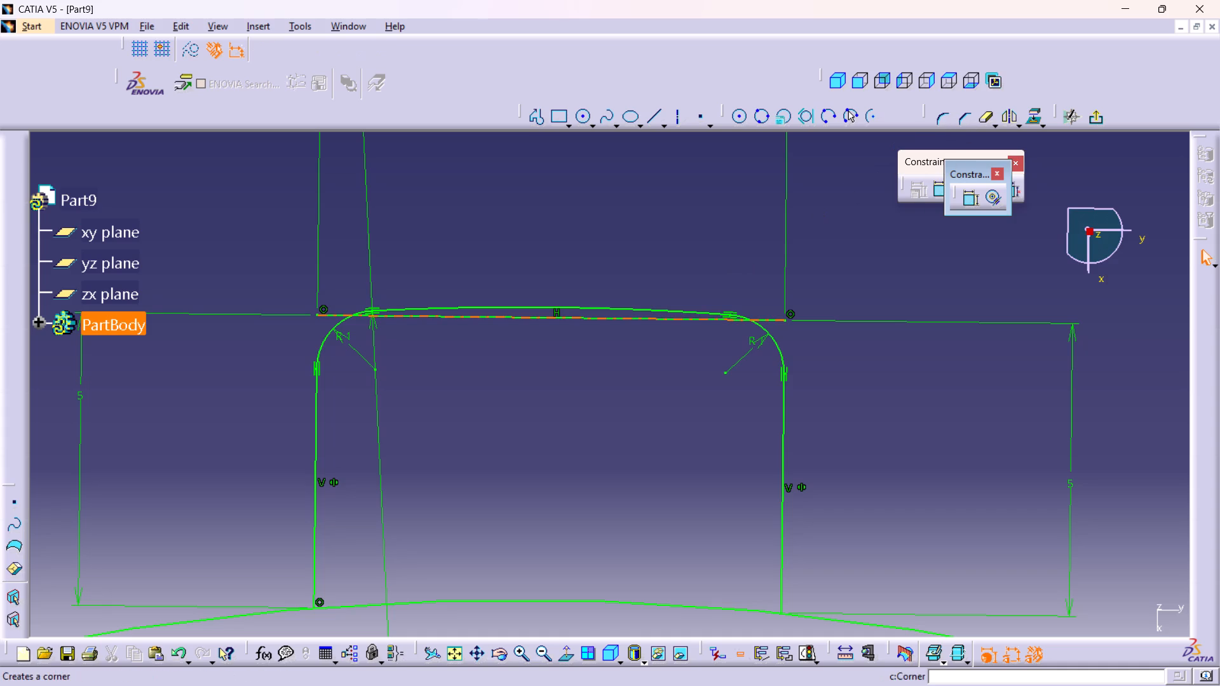
Delete the profile's straight top line just below the outer arc.
click(592, 321)
key(Delete)
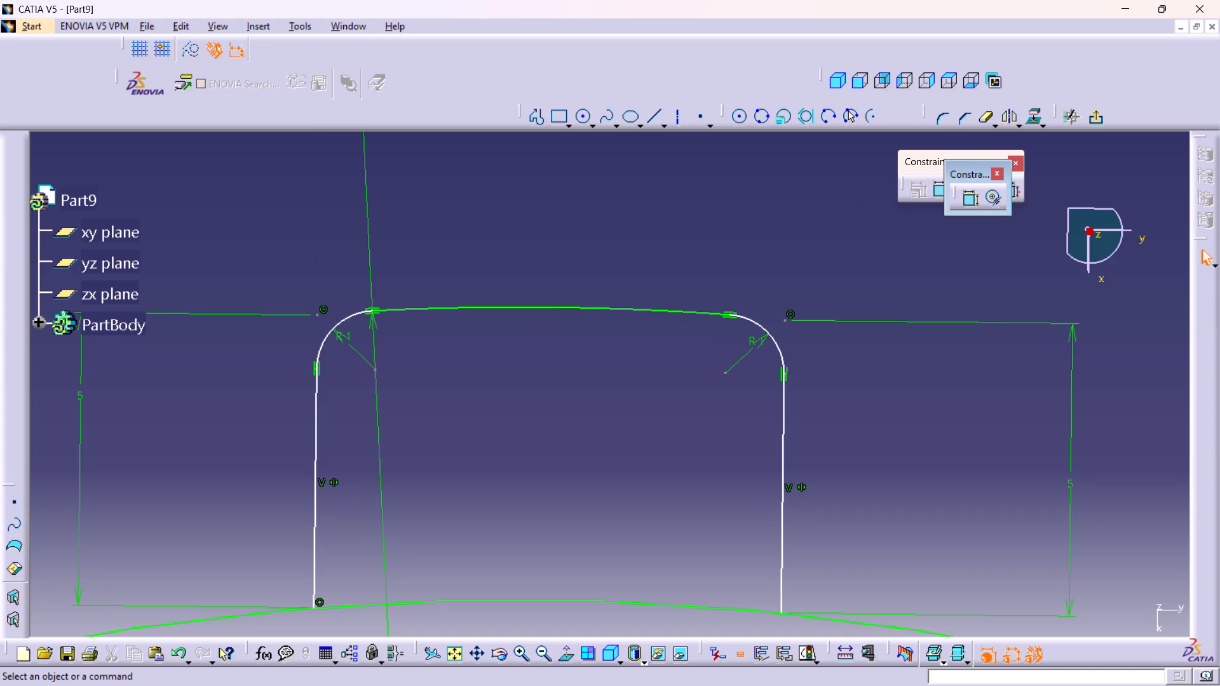
Delete the 5 mm height dimension beside the profile's right vertical line.
middle_drag(579, 370, 591, 440)
right_click(579, 370)
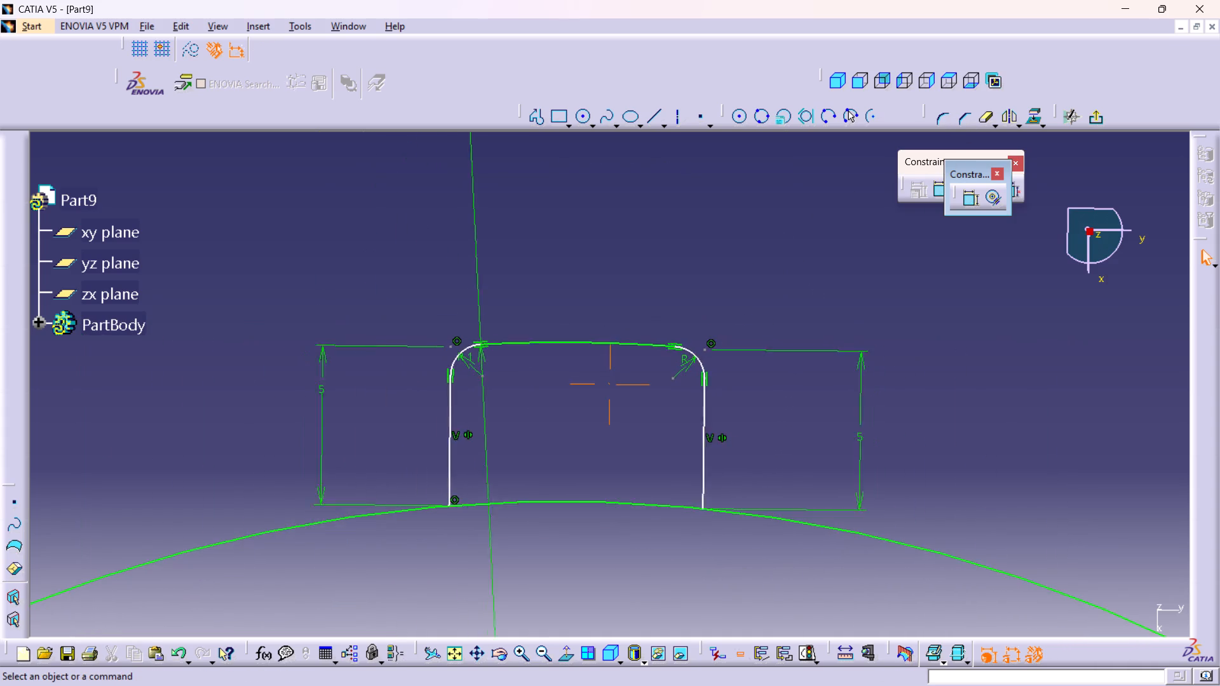
middle_drag(591, 440, 592, 455)
right_click(825, 425)
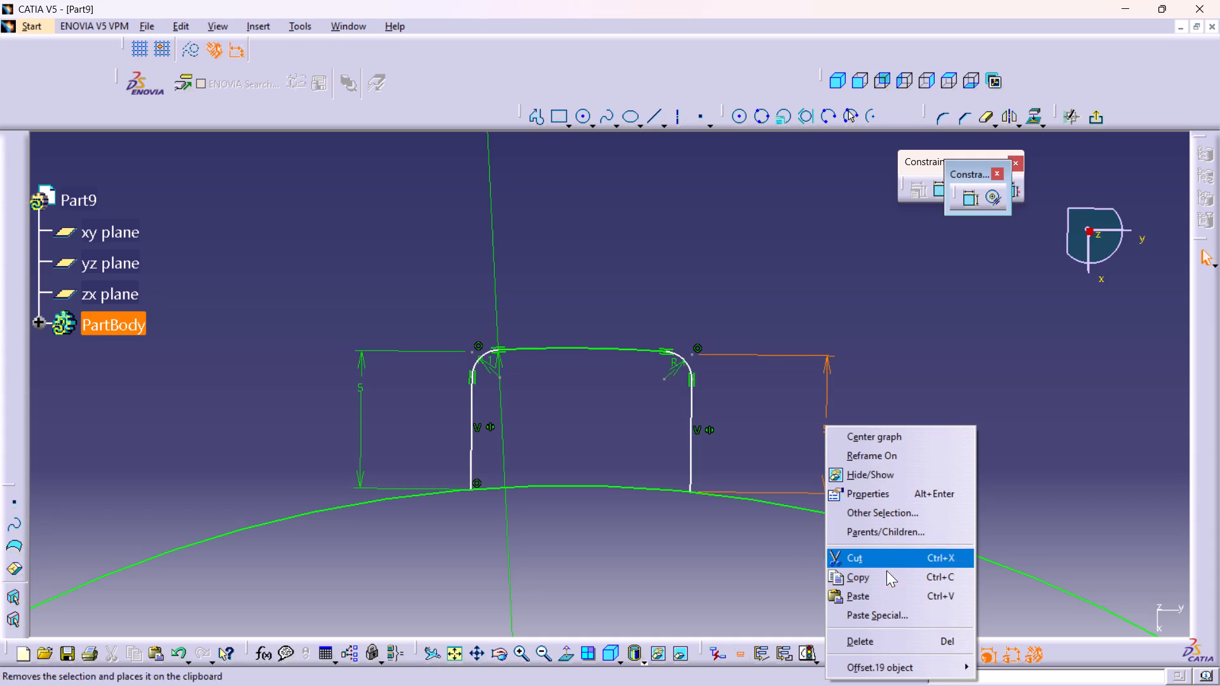
click(867, 638)
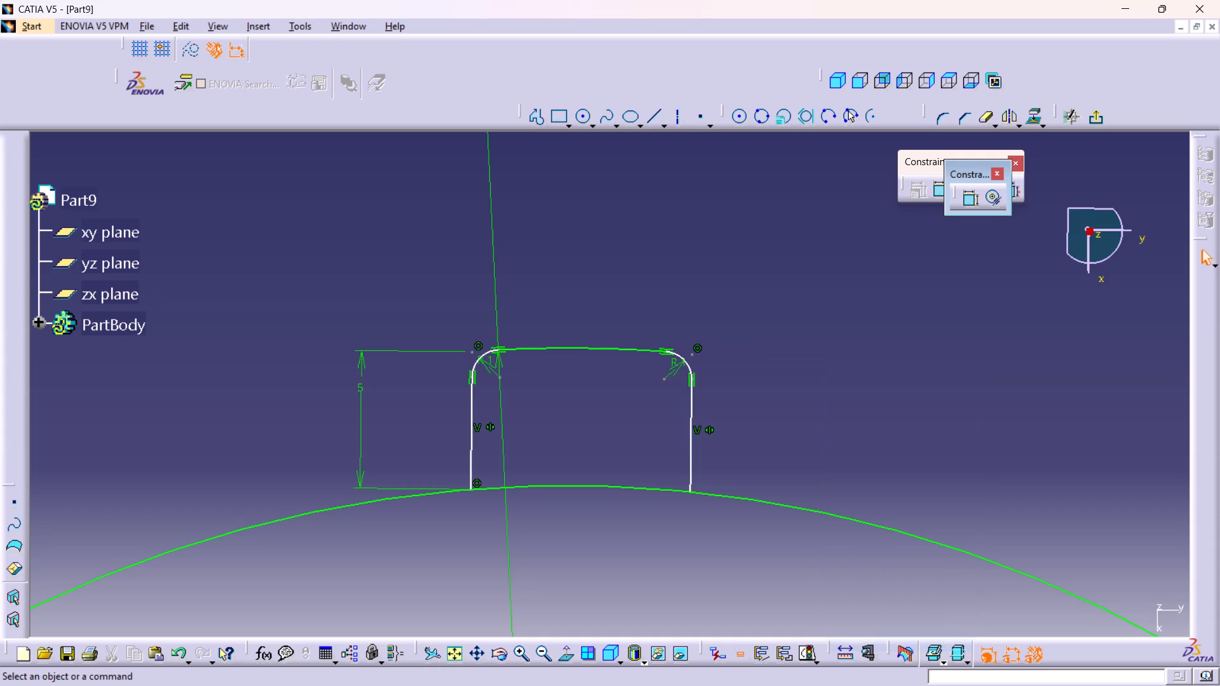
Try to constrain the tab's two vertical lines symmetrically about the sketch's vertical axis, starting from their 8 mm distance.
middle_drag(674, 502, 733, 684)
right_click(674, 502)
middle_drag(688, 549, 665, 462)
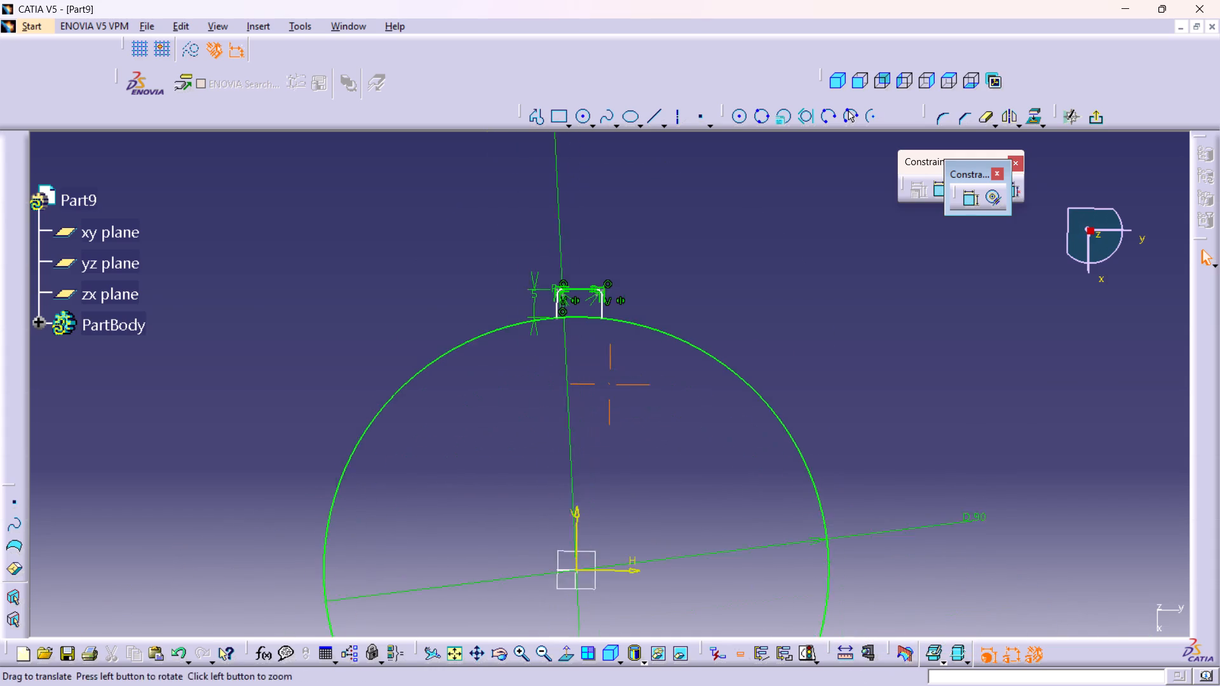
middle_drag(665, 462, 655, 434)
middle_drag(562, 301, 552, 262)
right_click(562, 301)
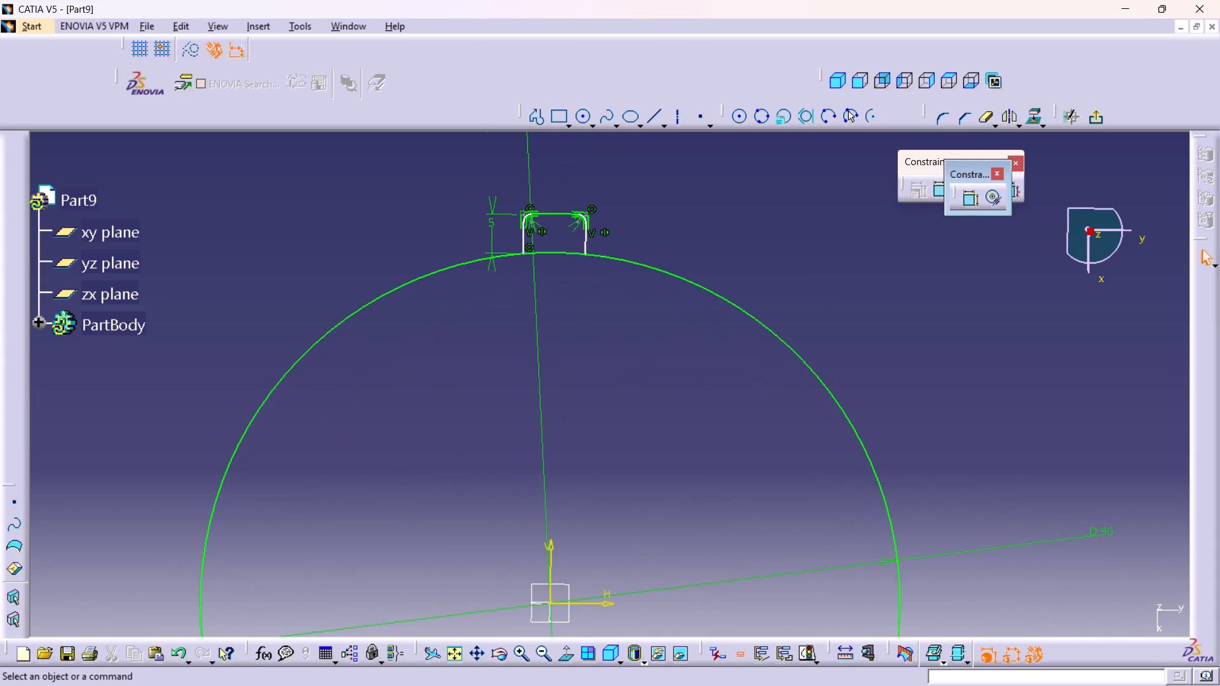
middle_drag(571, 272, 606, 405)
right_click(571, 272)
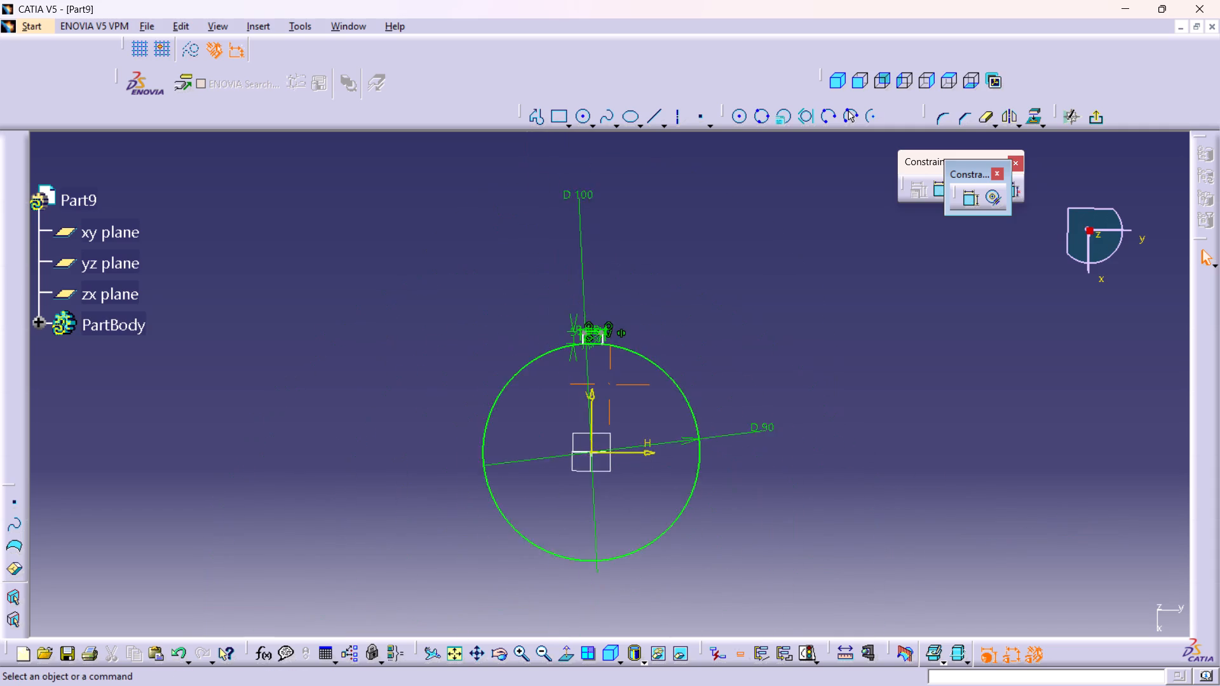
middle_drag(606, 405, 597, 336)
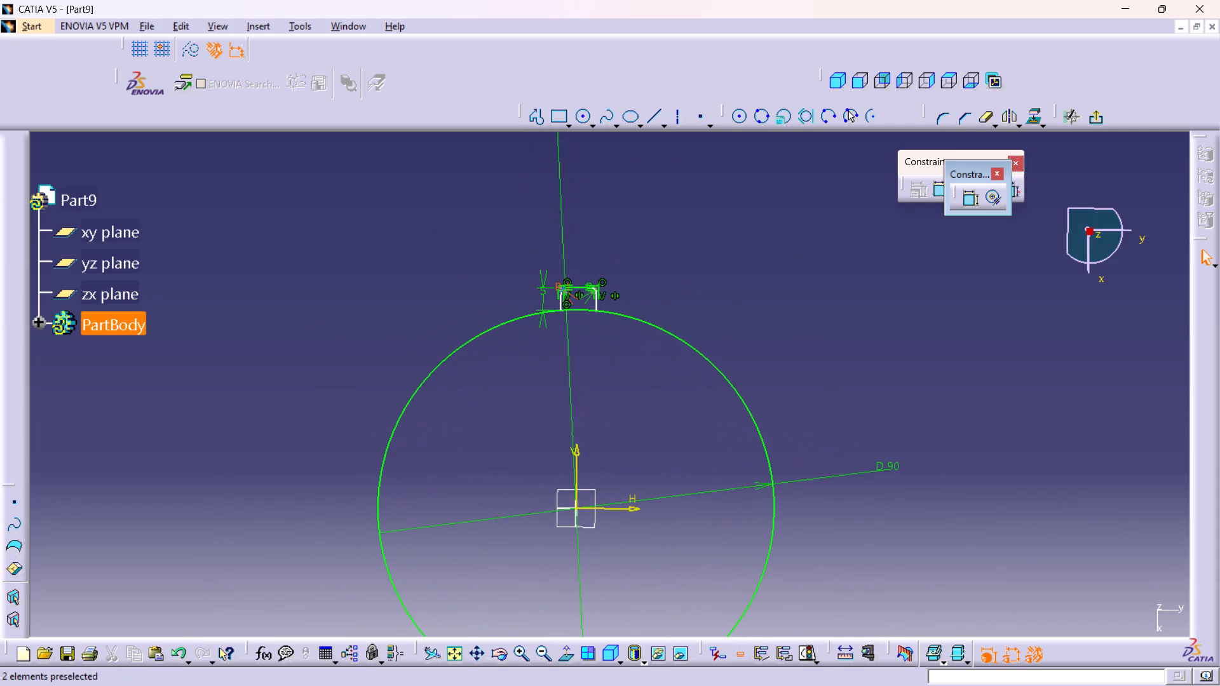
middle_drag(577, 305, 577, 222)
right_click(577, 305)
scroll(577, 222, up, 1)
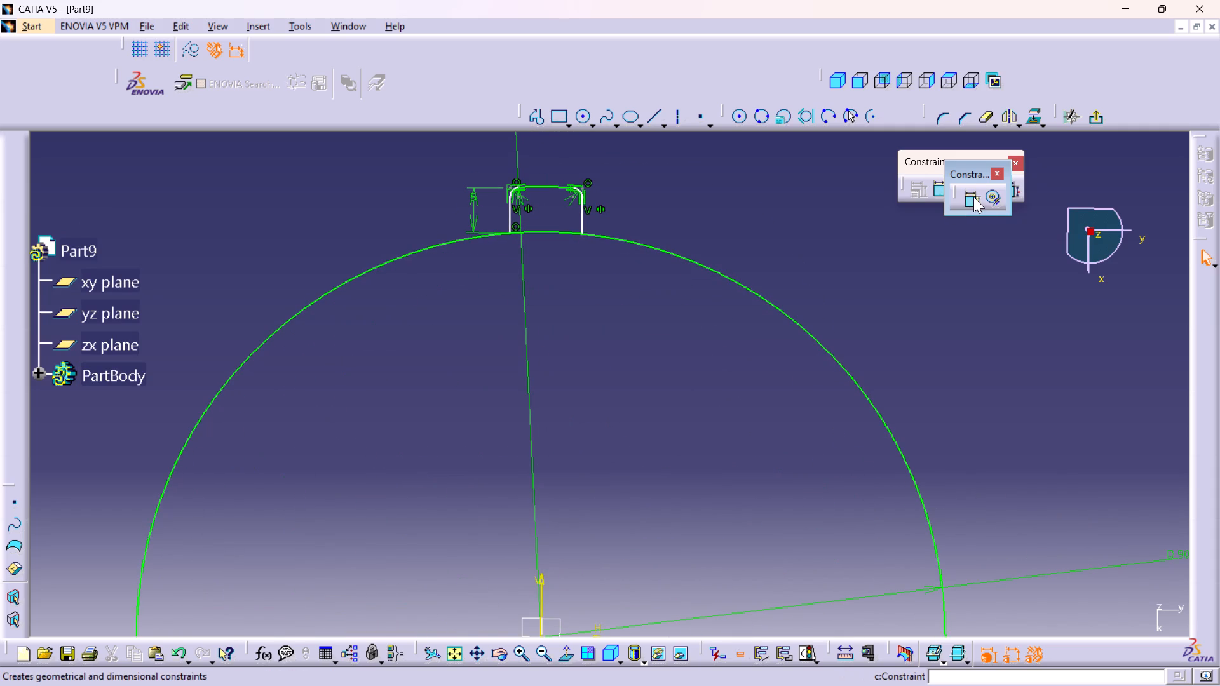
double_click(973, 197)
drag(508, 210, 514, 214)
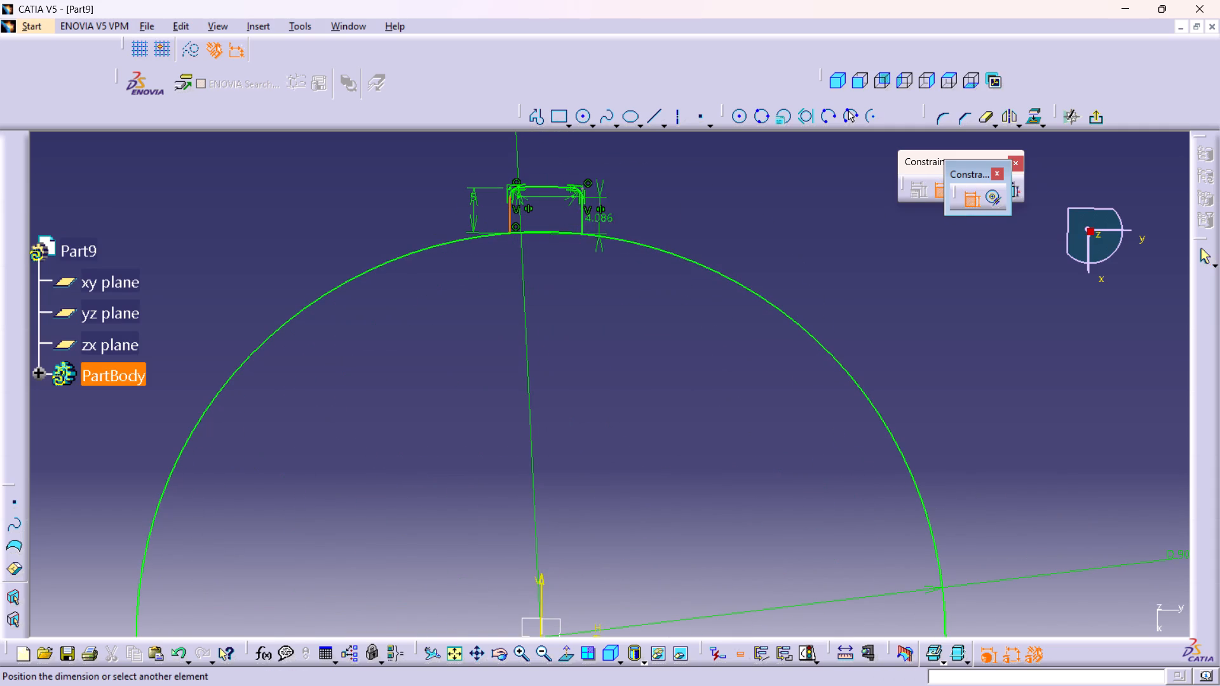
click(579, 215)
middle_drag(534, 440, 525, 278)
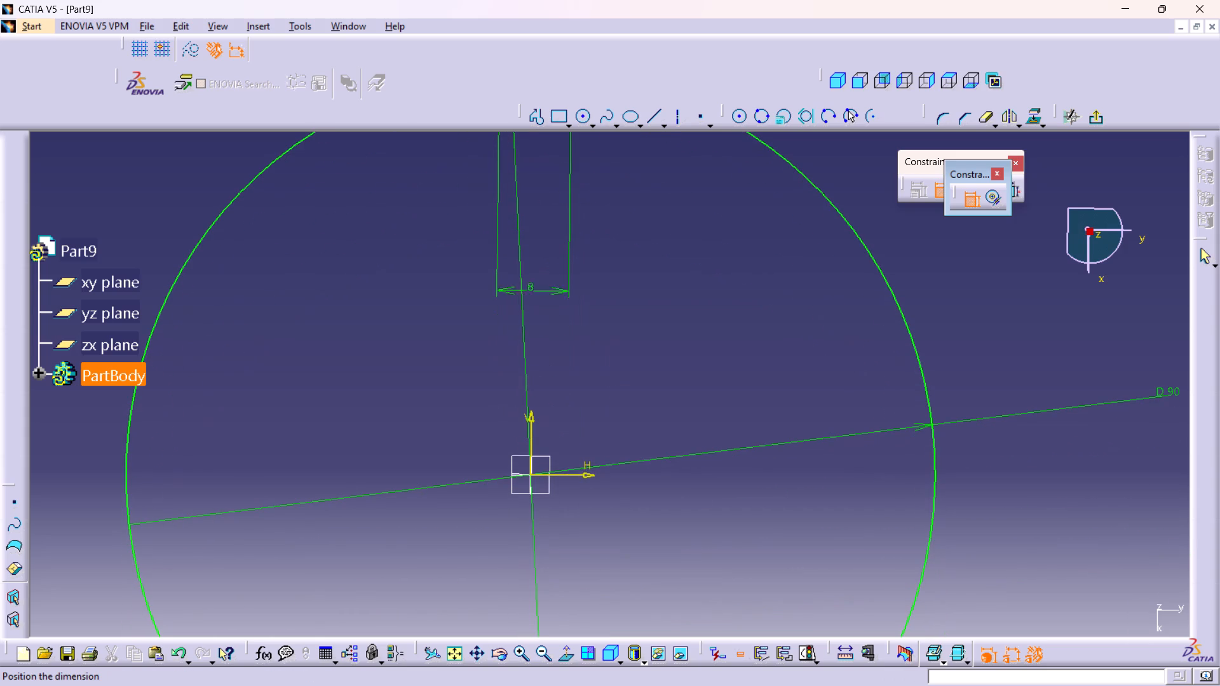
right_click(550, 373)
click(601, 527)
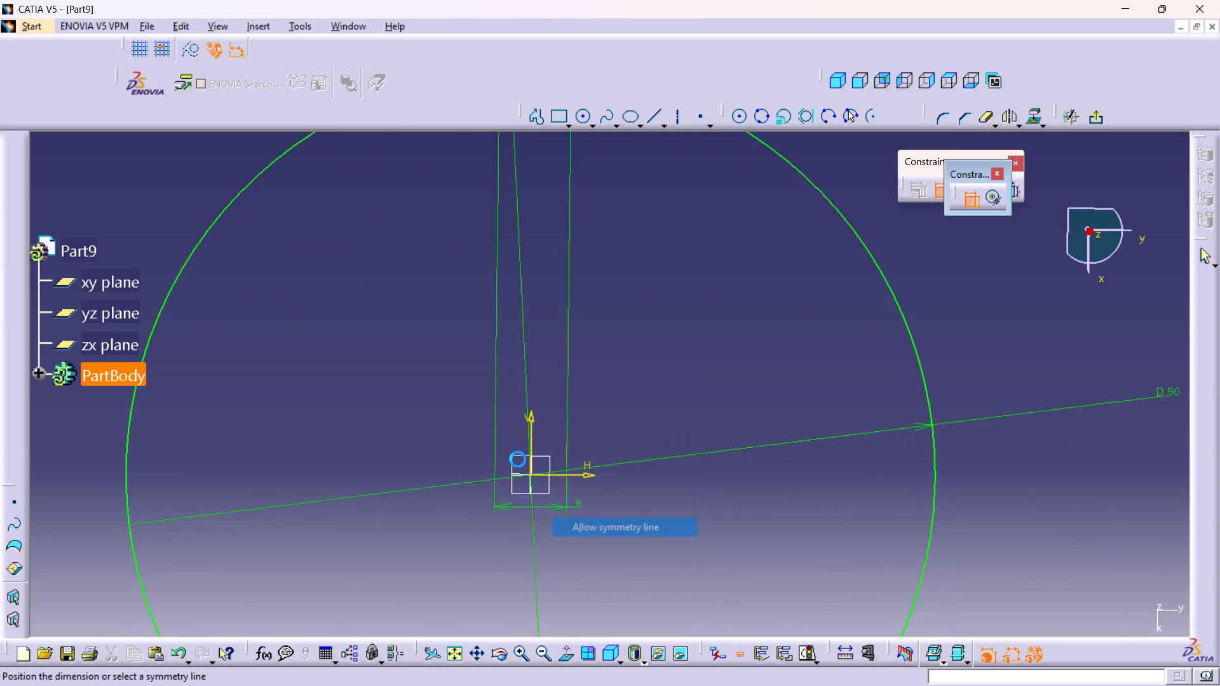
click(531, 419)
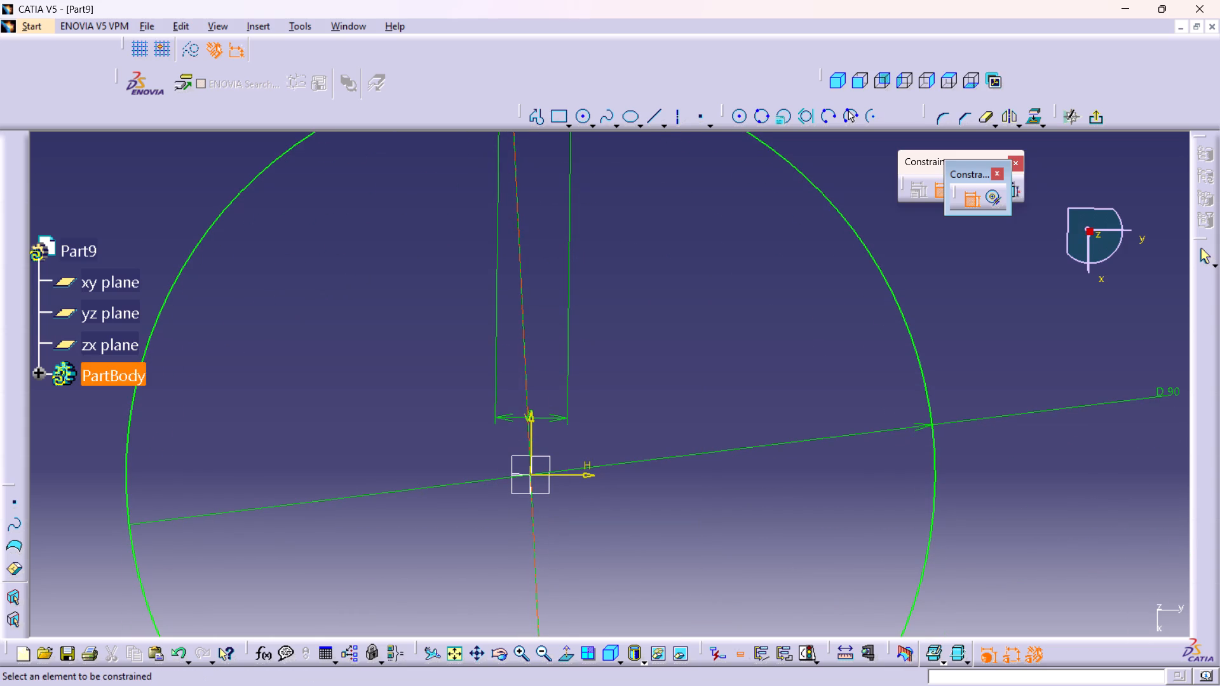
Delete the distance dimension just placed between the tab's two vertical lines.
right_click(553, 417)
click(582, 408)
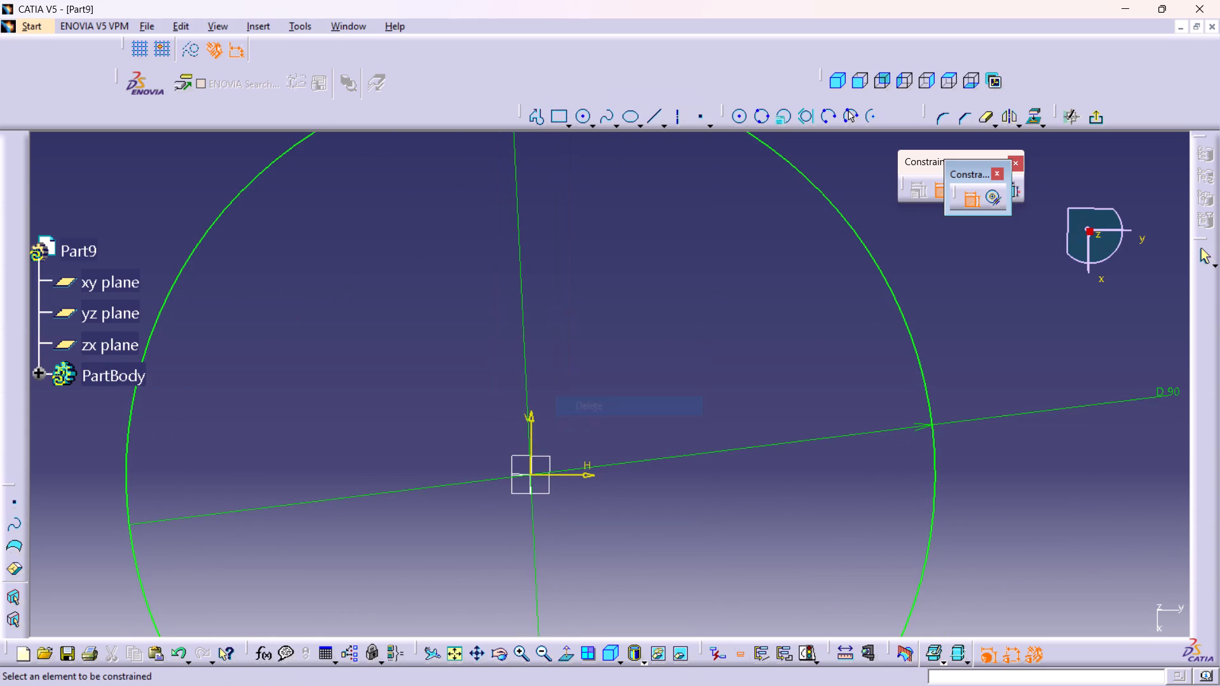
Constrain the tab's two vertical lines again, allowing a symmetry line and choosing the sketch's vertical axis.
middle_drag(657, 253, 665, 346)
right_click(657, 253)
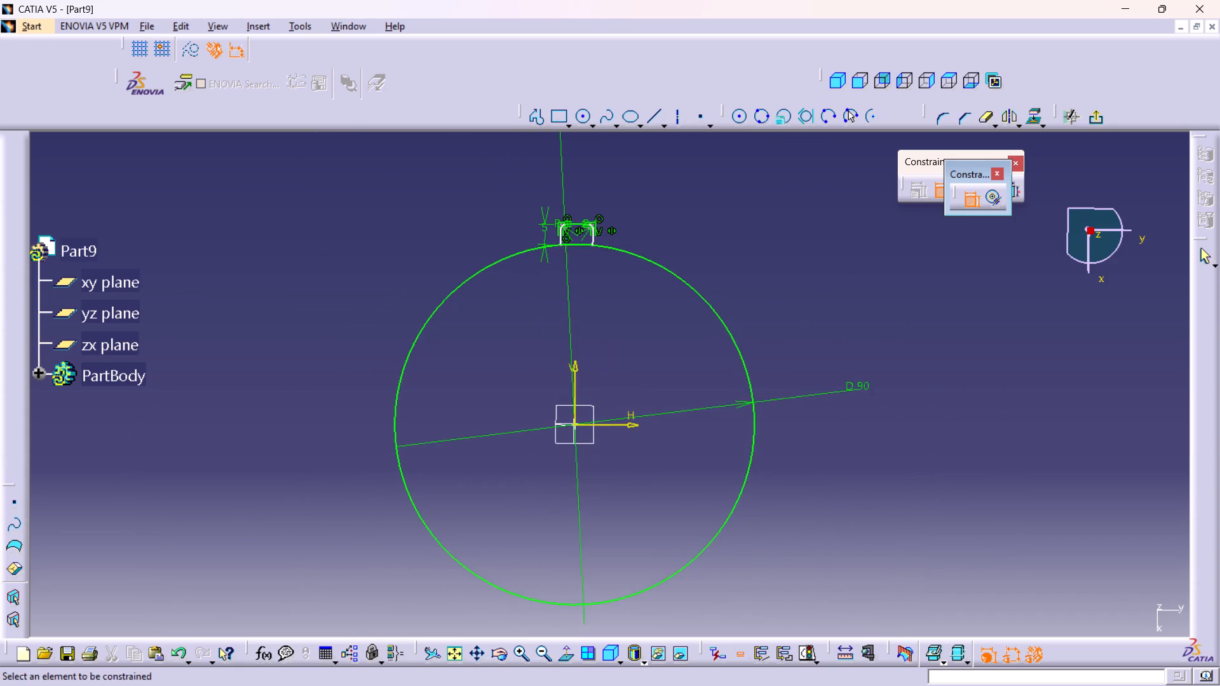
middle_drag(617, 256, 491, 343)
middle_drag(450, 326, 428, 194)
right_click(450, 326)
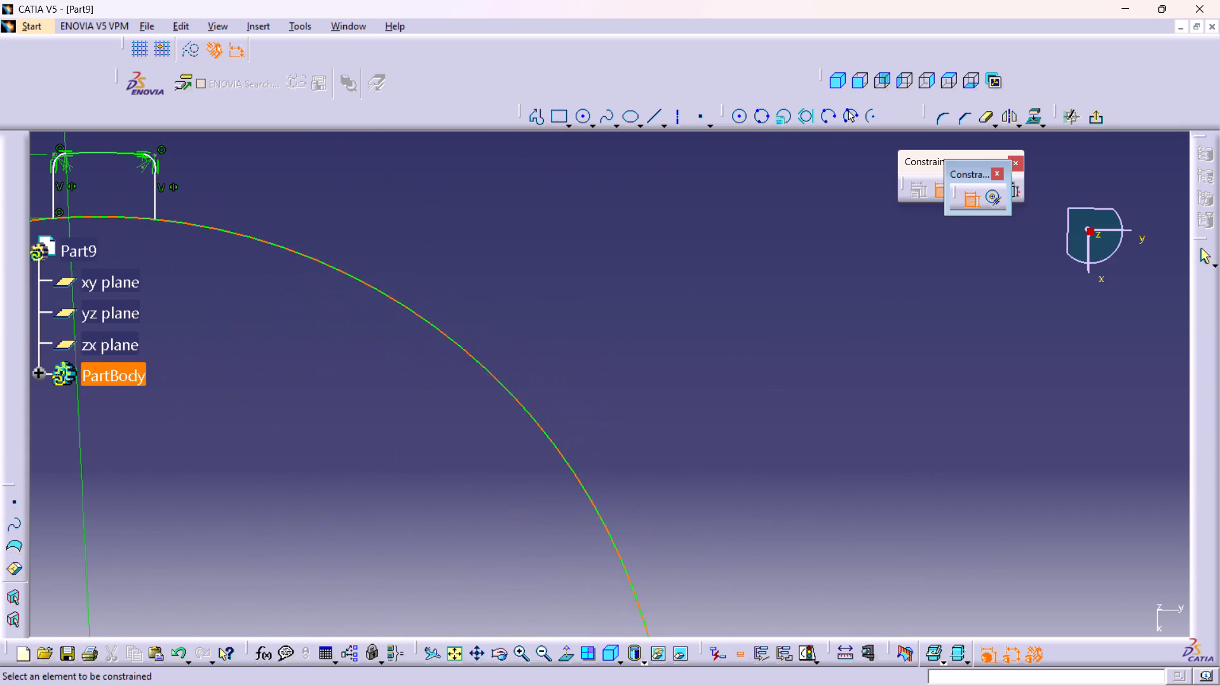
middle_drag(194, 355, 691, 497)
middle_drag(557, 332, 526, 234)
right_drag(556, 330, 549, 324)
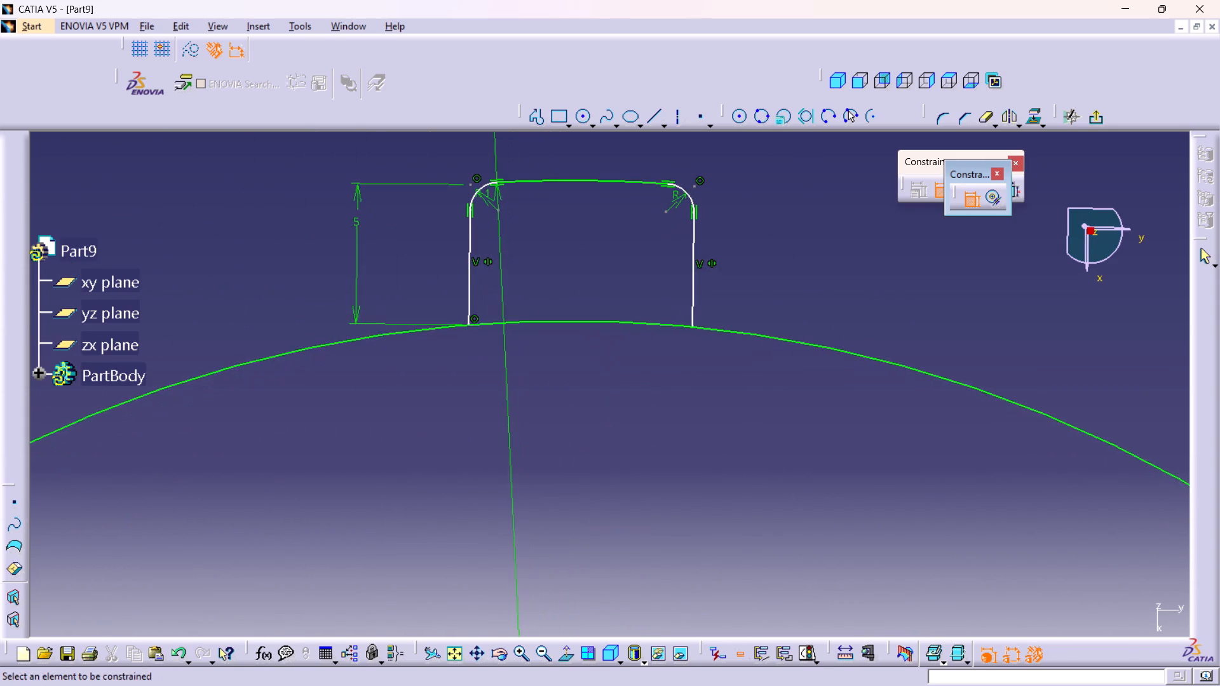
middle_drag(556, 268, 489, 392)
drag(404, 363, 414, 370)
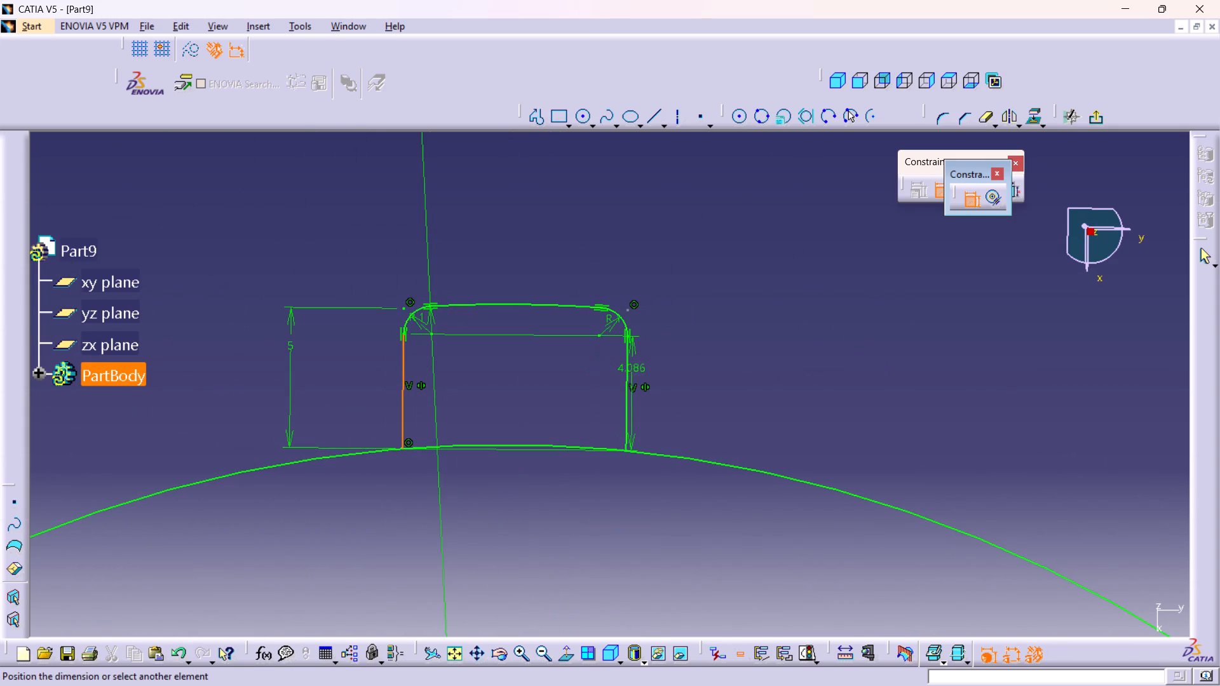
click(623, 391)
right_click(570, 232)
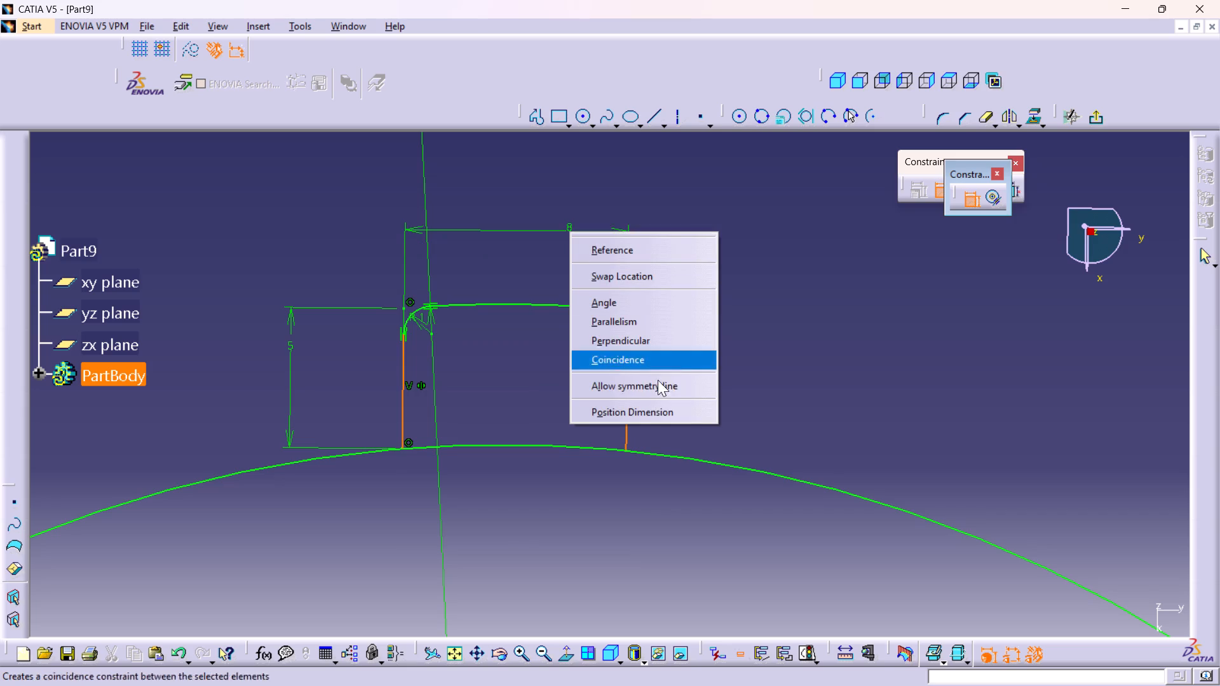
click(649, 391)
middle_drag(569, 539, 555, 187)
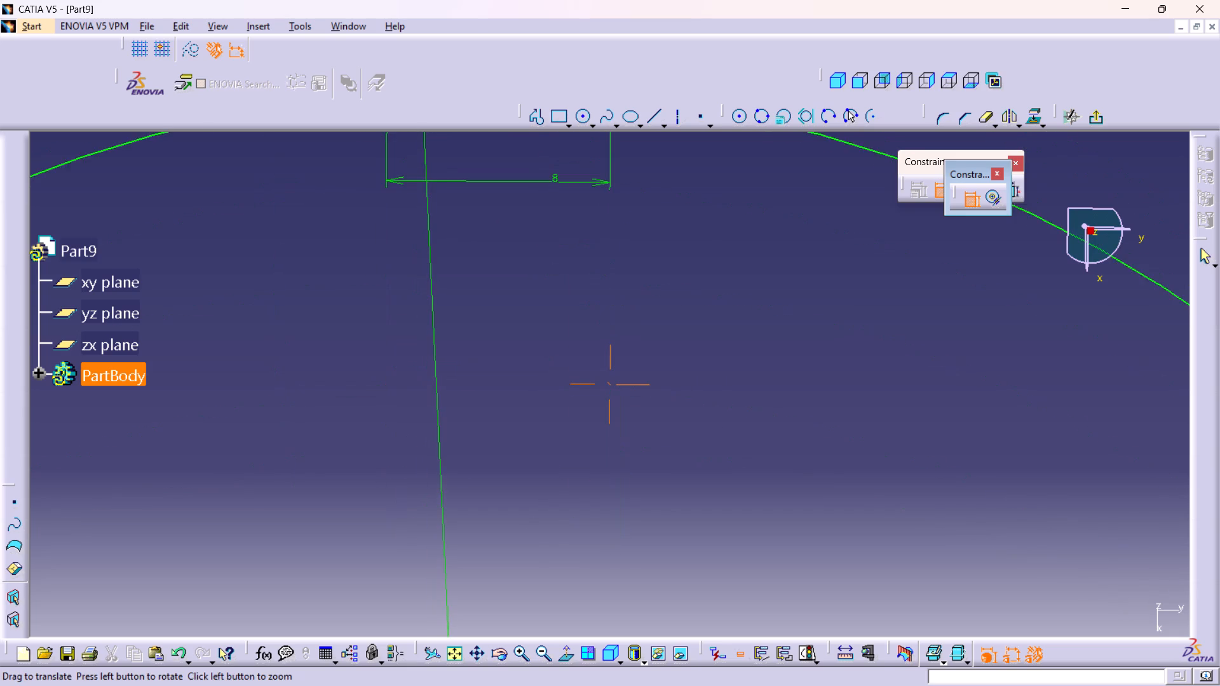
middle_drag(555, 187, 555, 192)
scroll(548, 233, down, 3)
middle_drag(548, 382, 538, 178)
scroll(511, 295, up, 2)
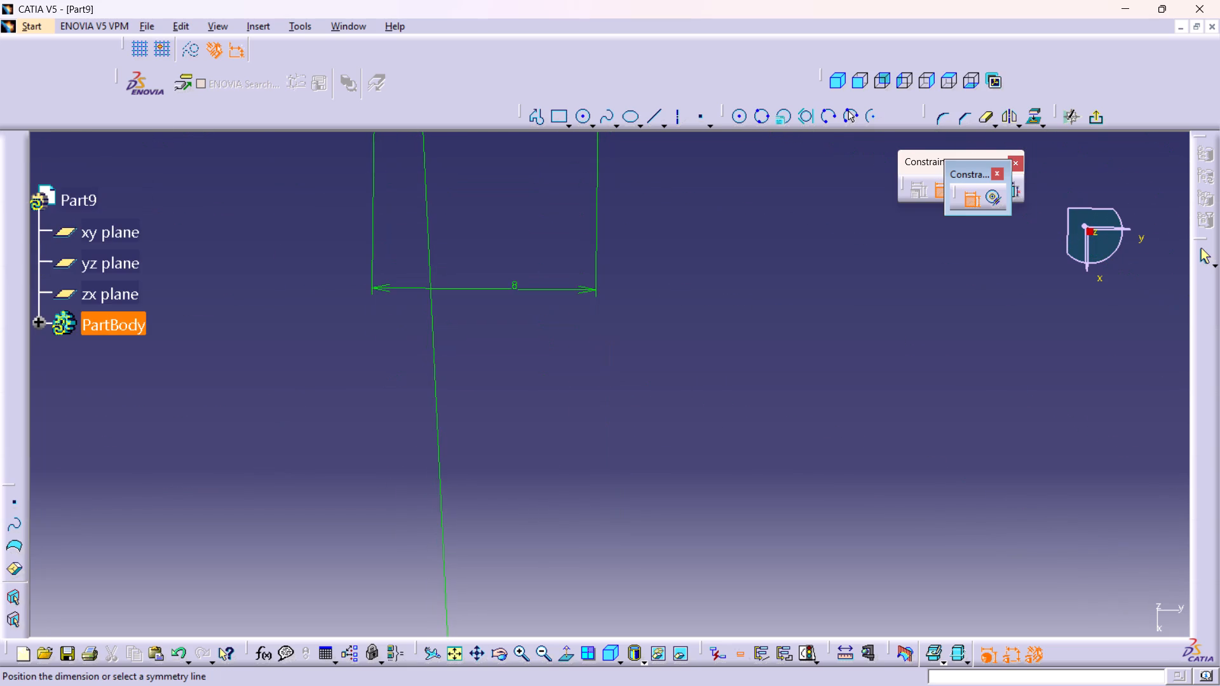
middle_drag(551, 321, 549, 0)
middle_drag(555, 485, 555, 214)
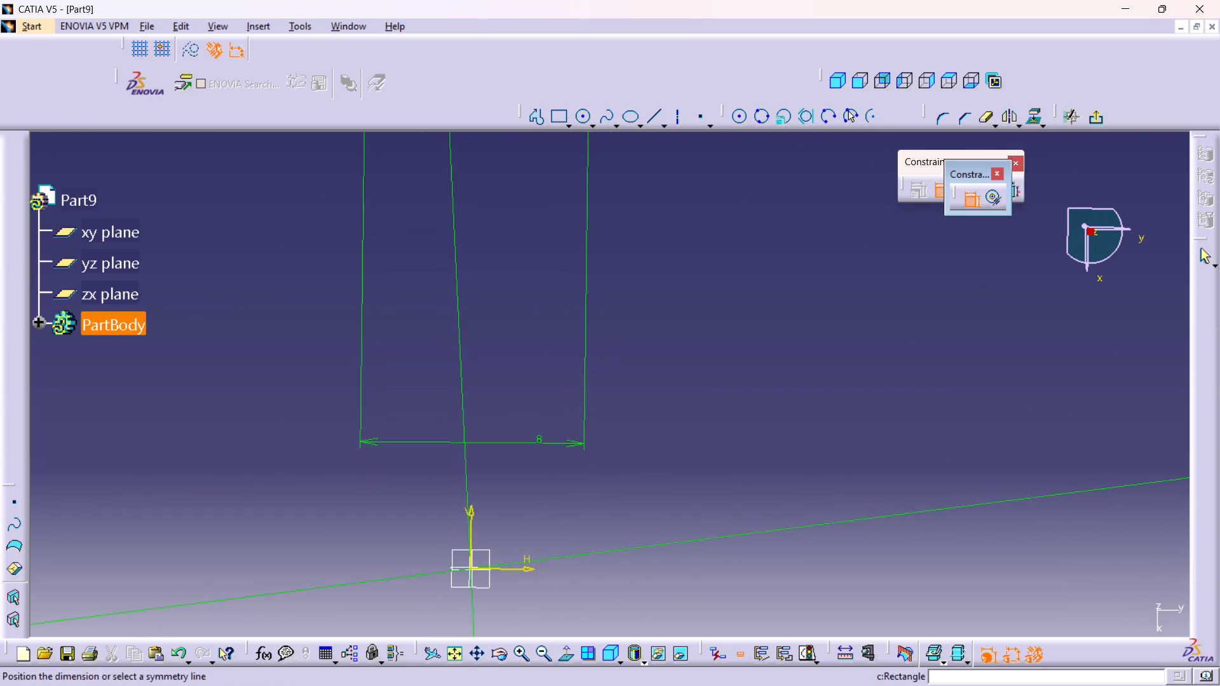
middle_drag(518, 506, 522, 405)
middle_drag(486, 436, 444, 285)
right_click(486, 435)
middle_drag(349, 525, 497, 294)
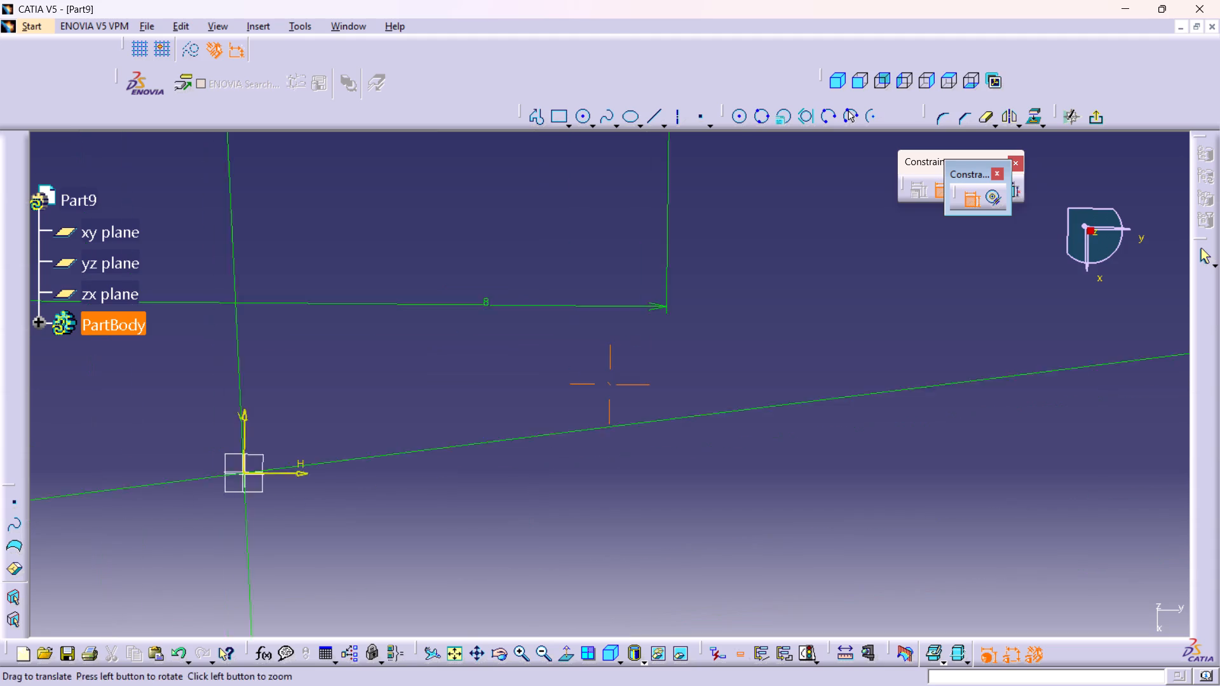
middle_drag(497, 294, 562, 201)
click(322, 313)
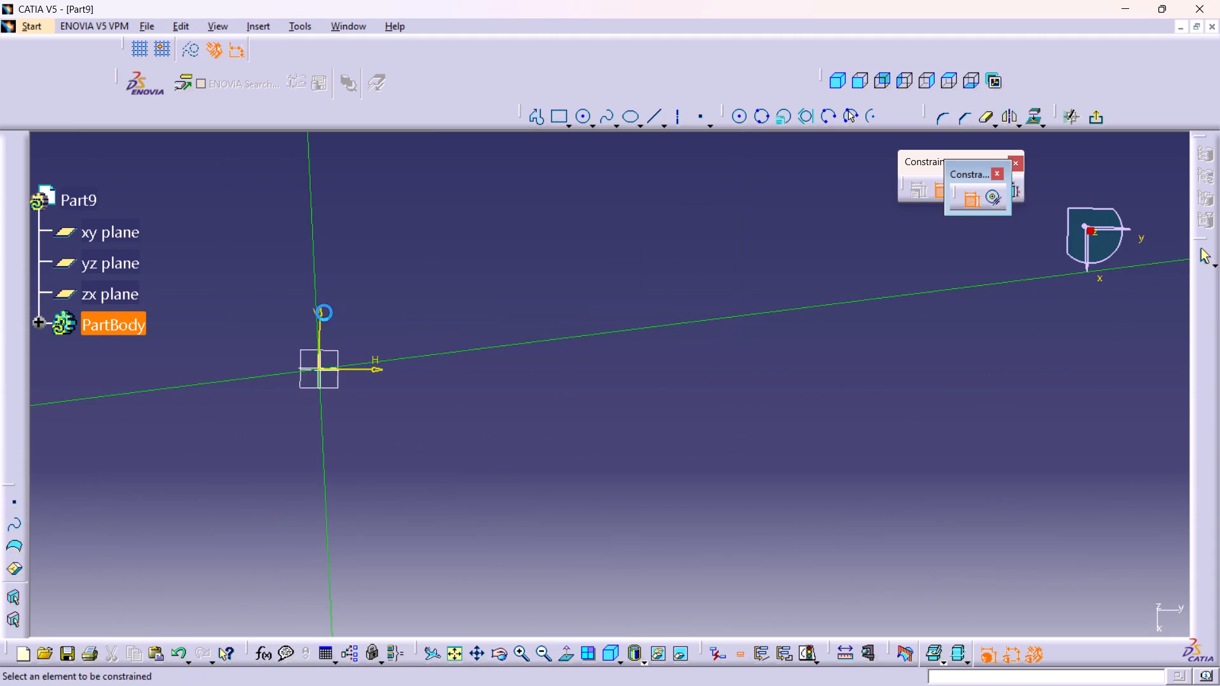
Examine the tab profile and its constraints relative to the sketch axes and the inner circle.
middle_drag(410, 276, 491, 587)
right_click(410, 276)
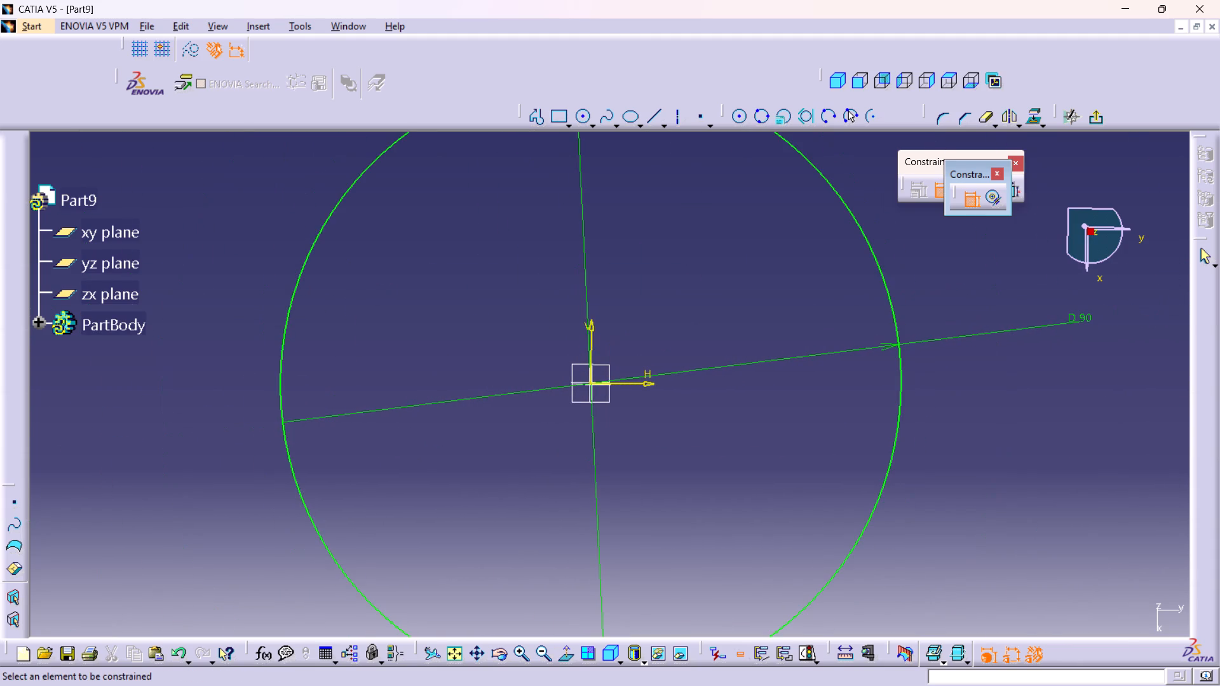
middle_drag(621, 260, 644, 341)
right_click(621, 260)
middle_drag(624, 285, 563, 394)
middle_drag(552, 363, 518, 223)
right_click(552, 363)
middle_drag(463, 312, 519, 403)
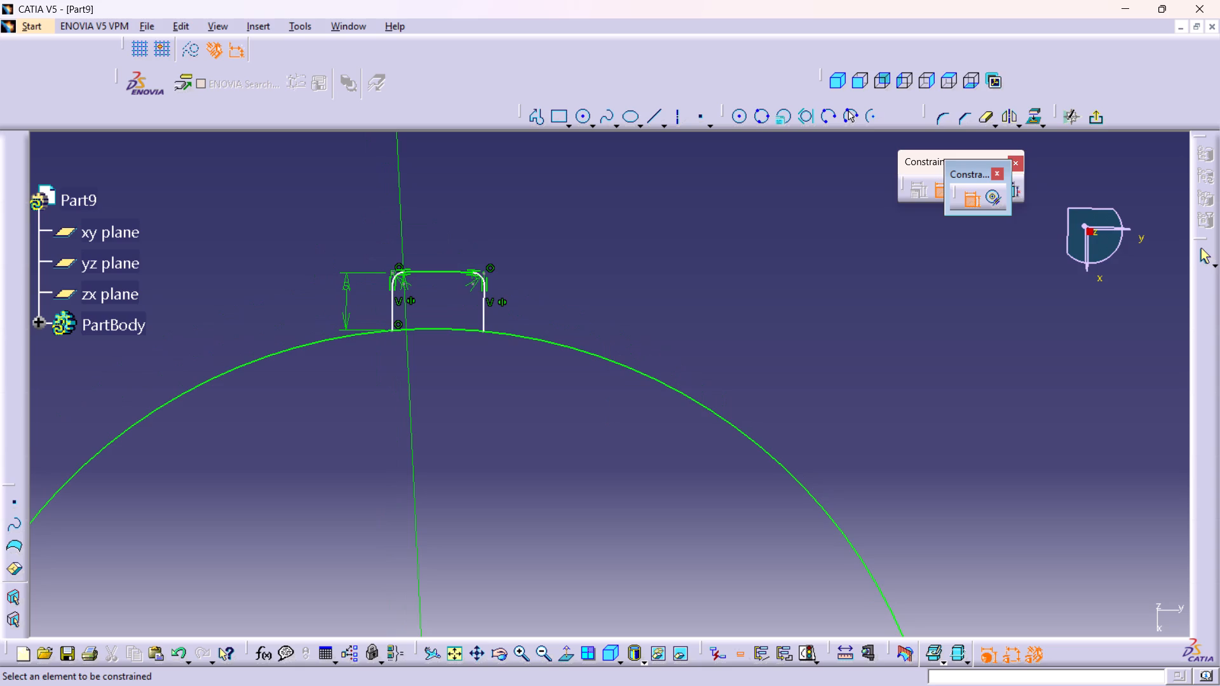
middle_drag(431, 299, 420, 236)
right_click(431, 299)
middle_drag(223, 290, 311, 370)
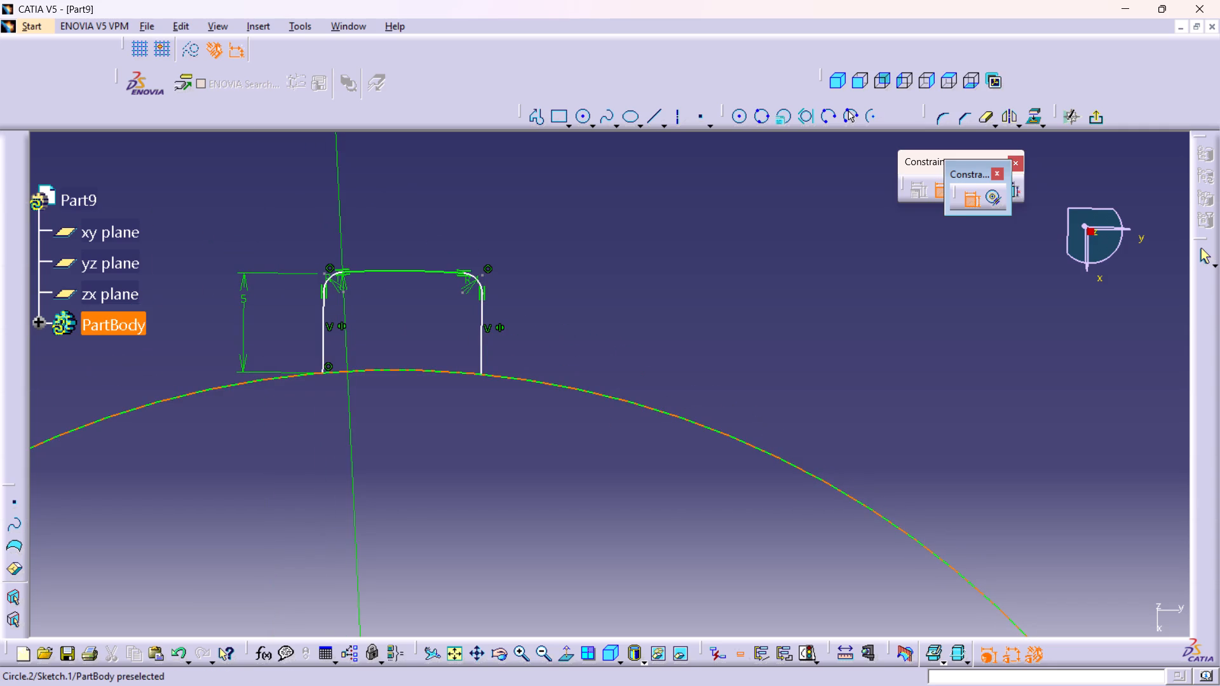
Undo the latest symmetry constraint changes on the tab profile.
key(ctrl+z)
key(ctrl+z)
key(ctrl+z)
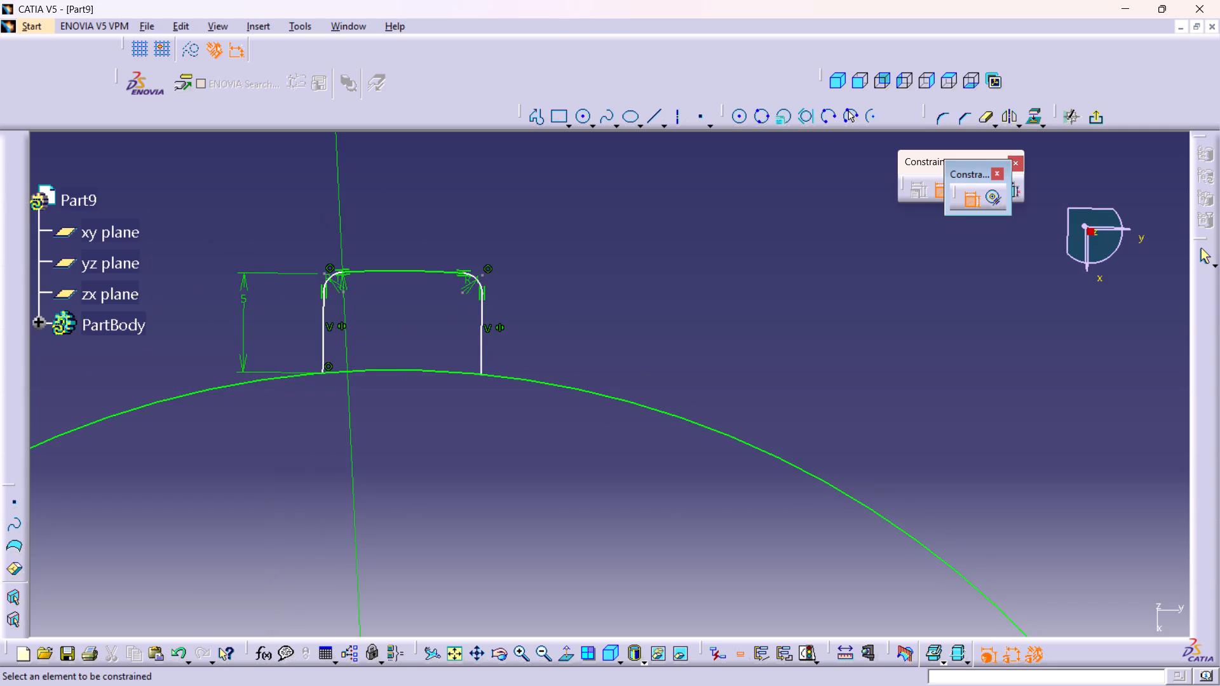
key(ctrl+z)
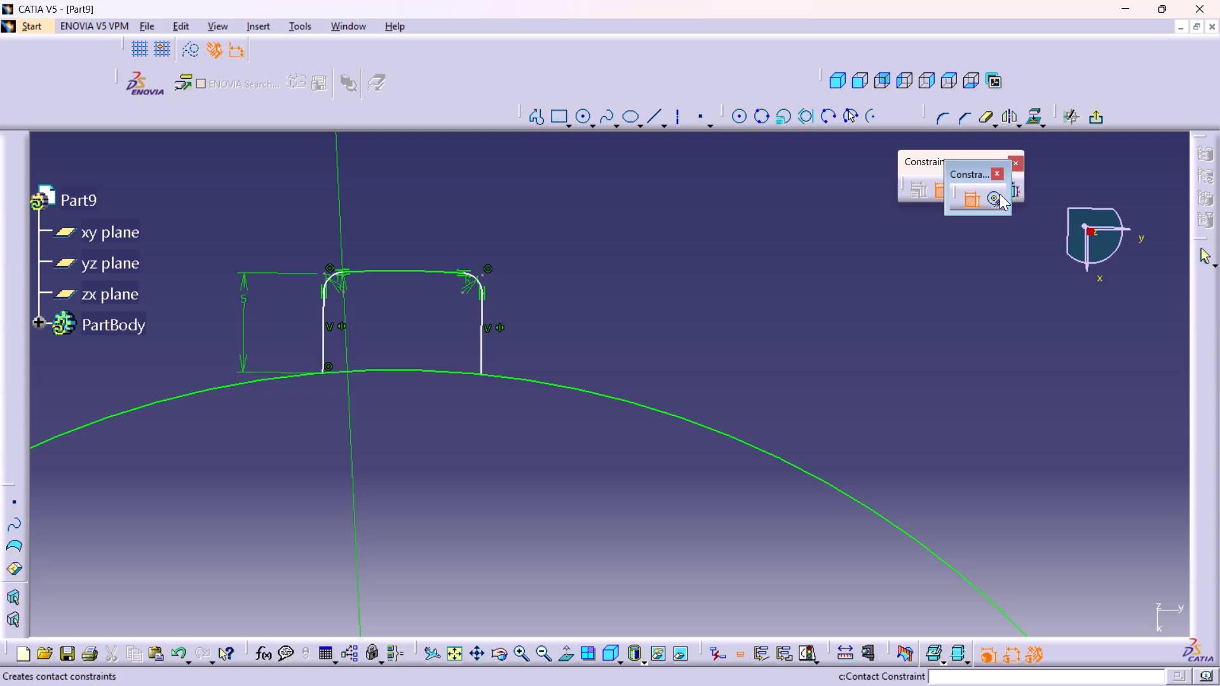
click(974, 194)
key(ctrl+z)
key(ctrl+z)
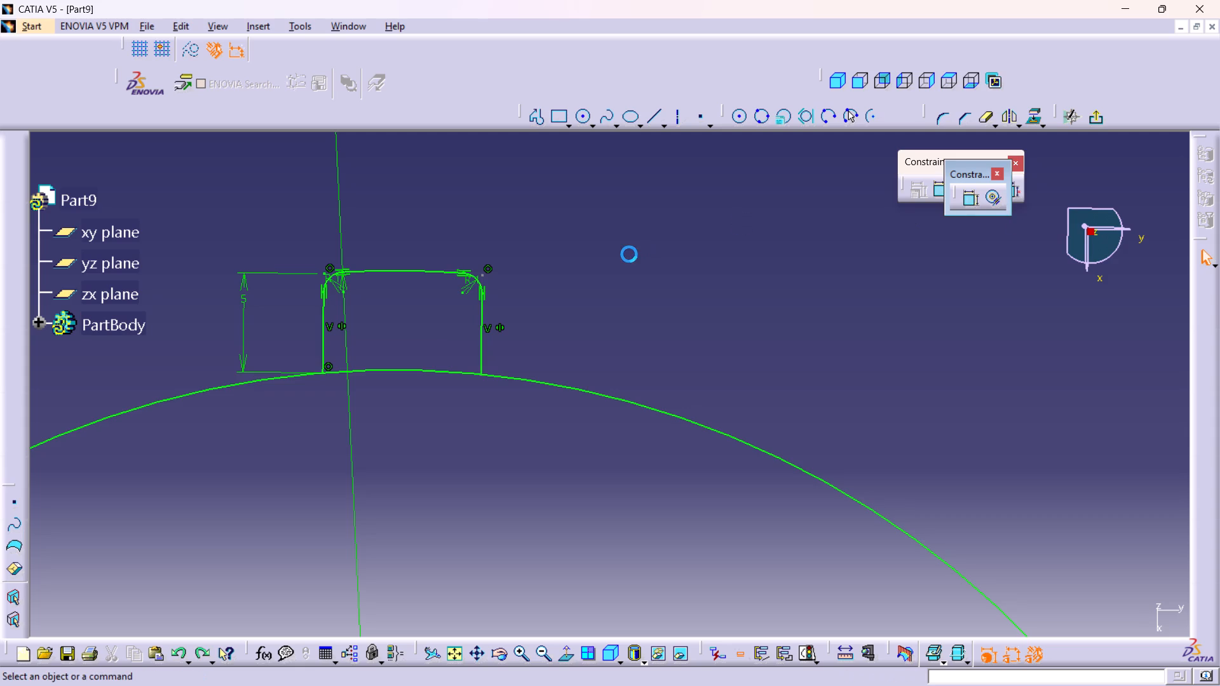
Undo the earlier edits to the tab, back to before its corners were rounded and the outer circle was removed.
key(ctrl+z)
key(ctrl+z)
key(ctrl+z)
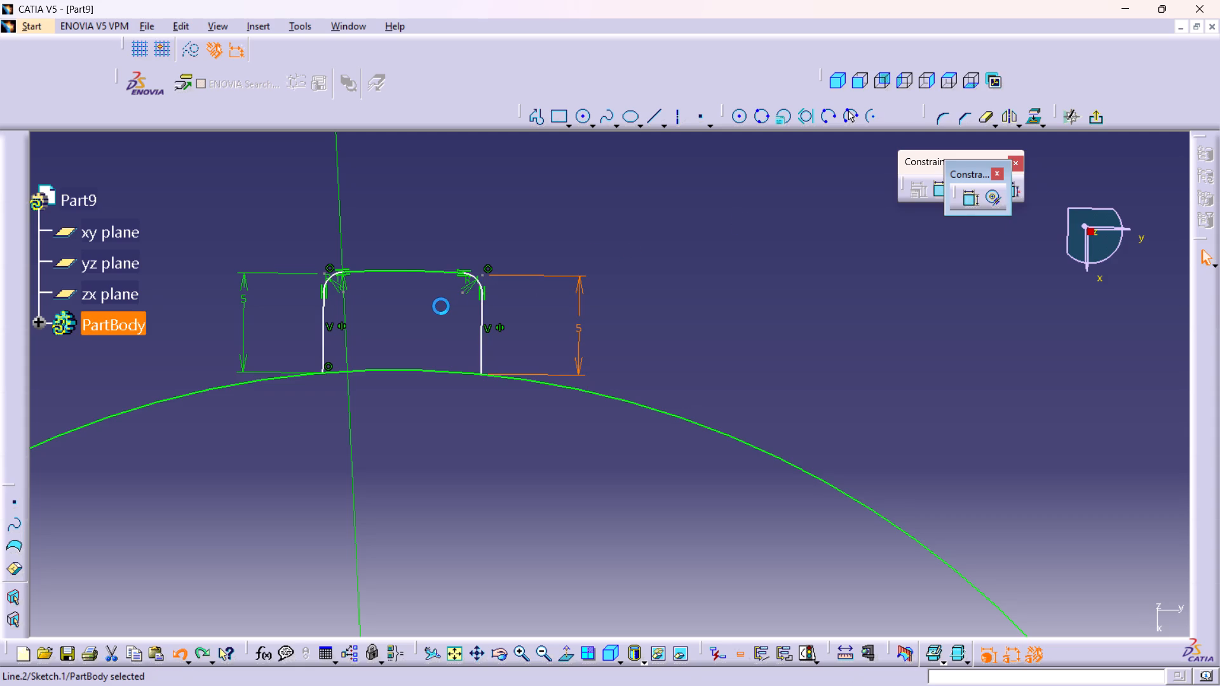
key(ctrl+z)
key(ctrl+z)
key(ctrl+z)
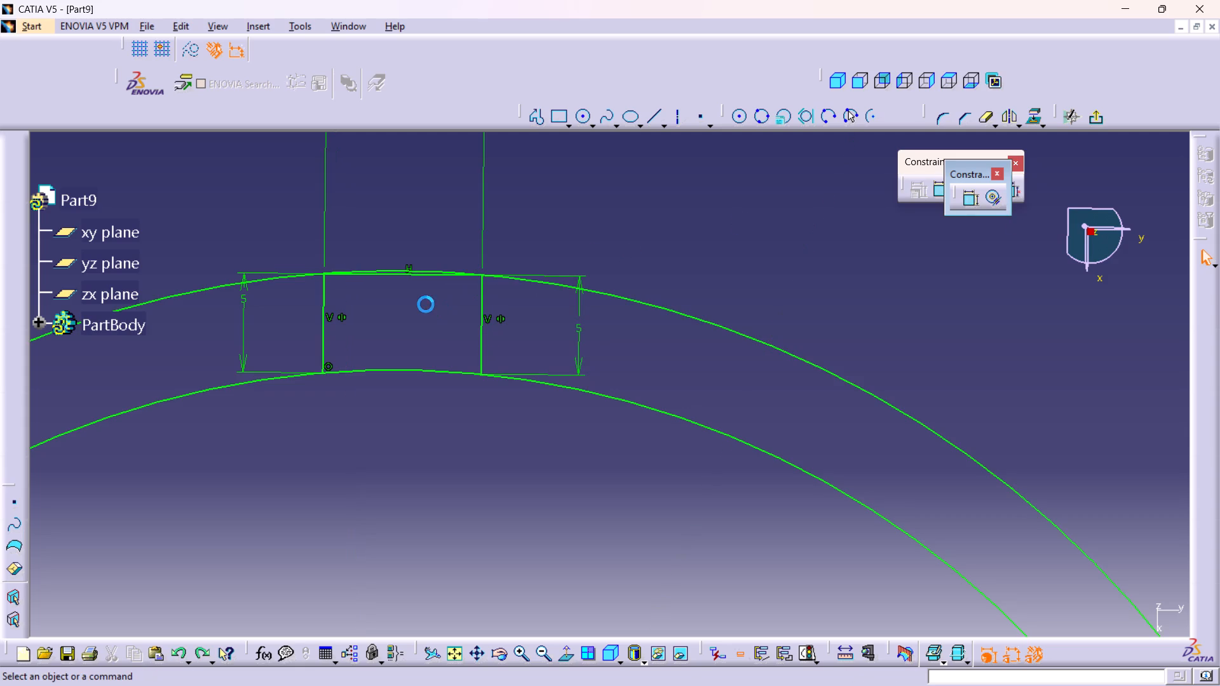
Round the corner between the tab's left vertical line and top line, converting the line's length into a distance, with a 1 mm radius.
middle_drag(405, 299, 400, 247)
right_click(405, 299)
middle_drag(355, 273, 540, 333)
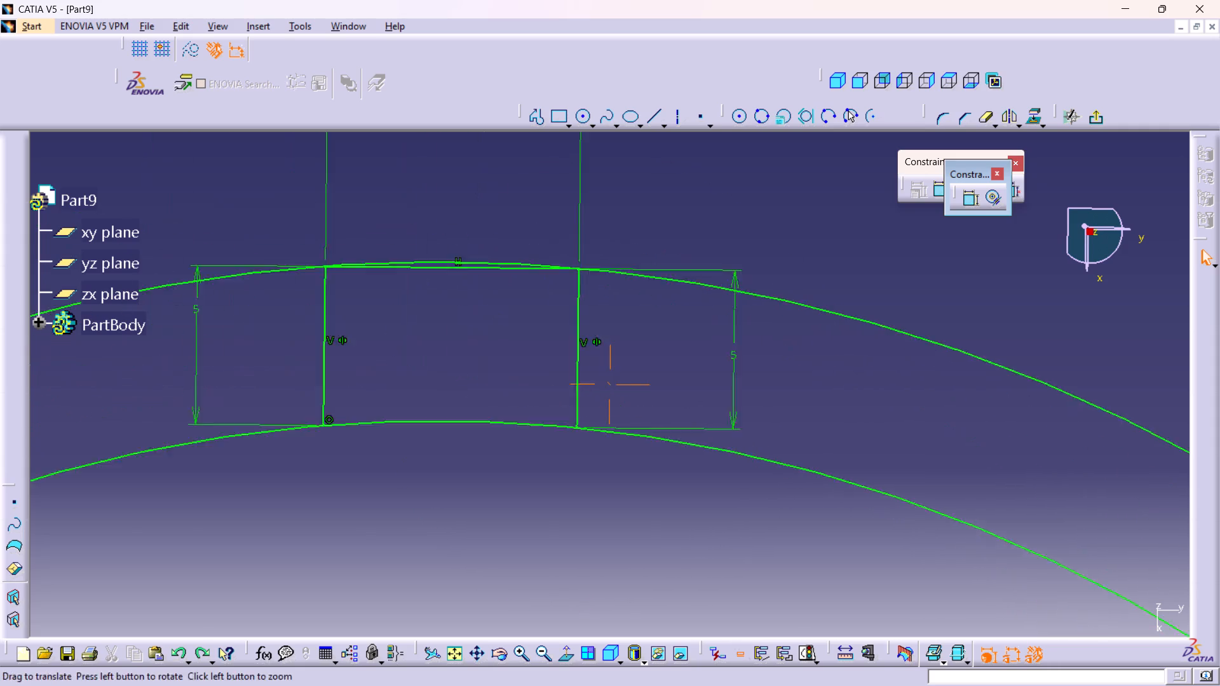
middle_drag(540, 333, 648, 370)
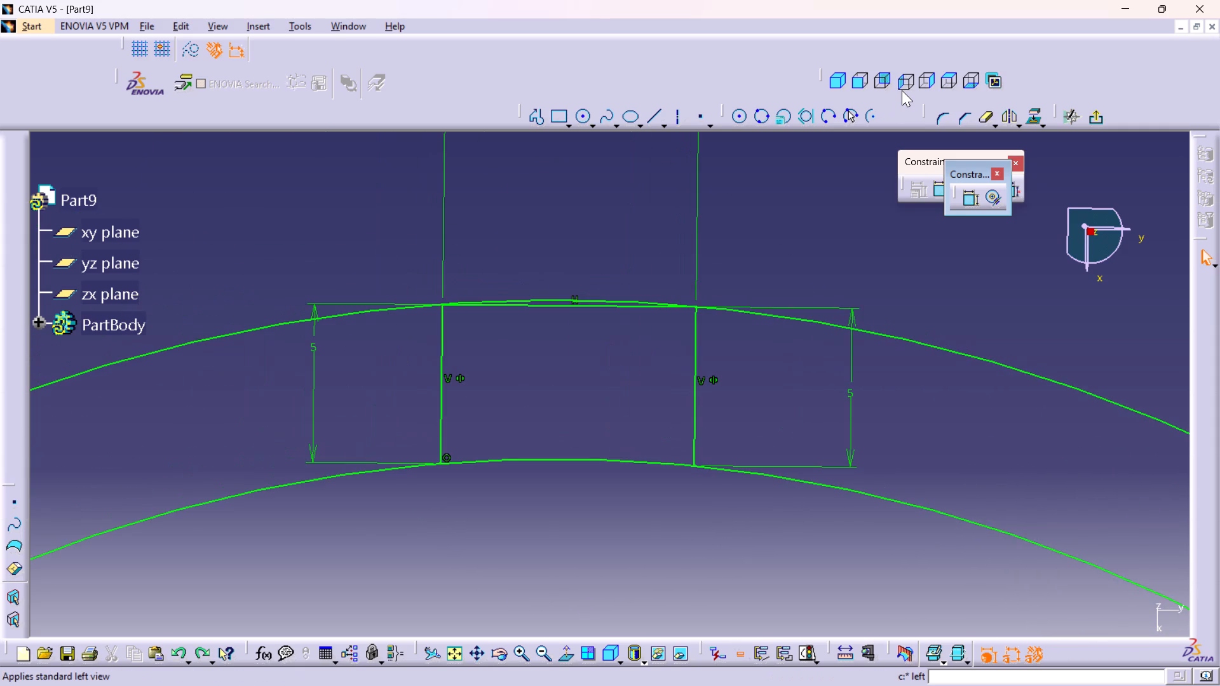
click(940, 116)
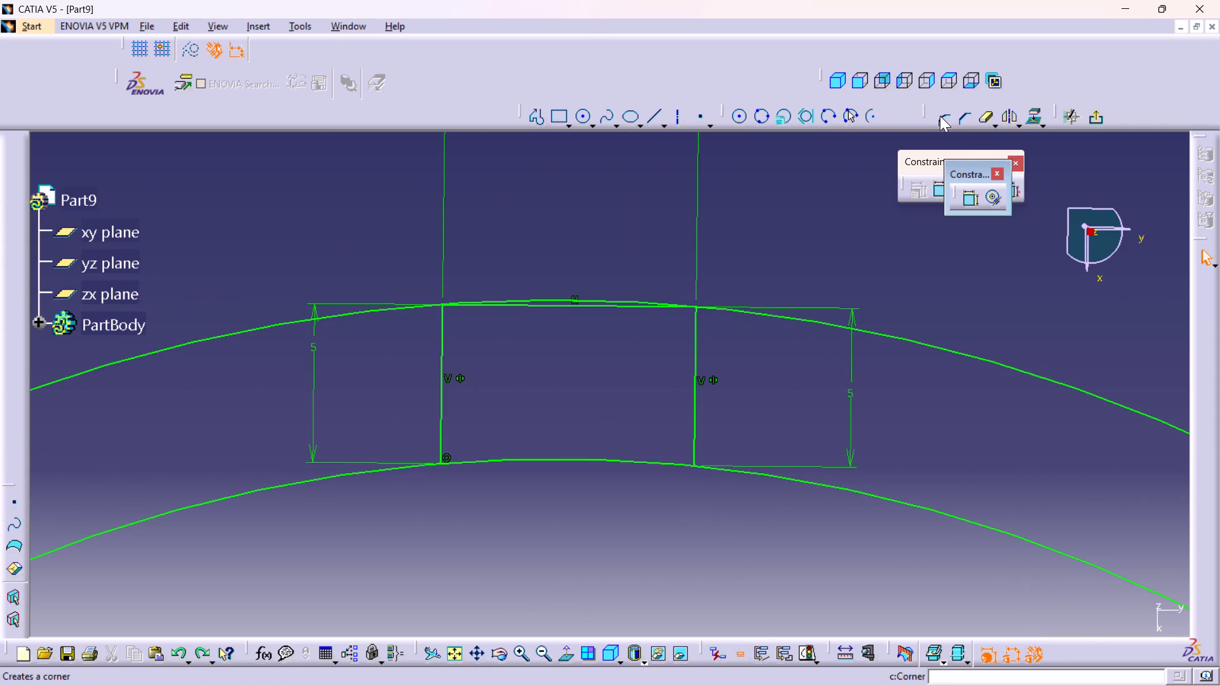
click(440, 361)
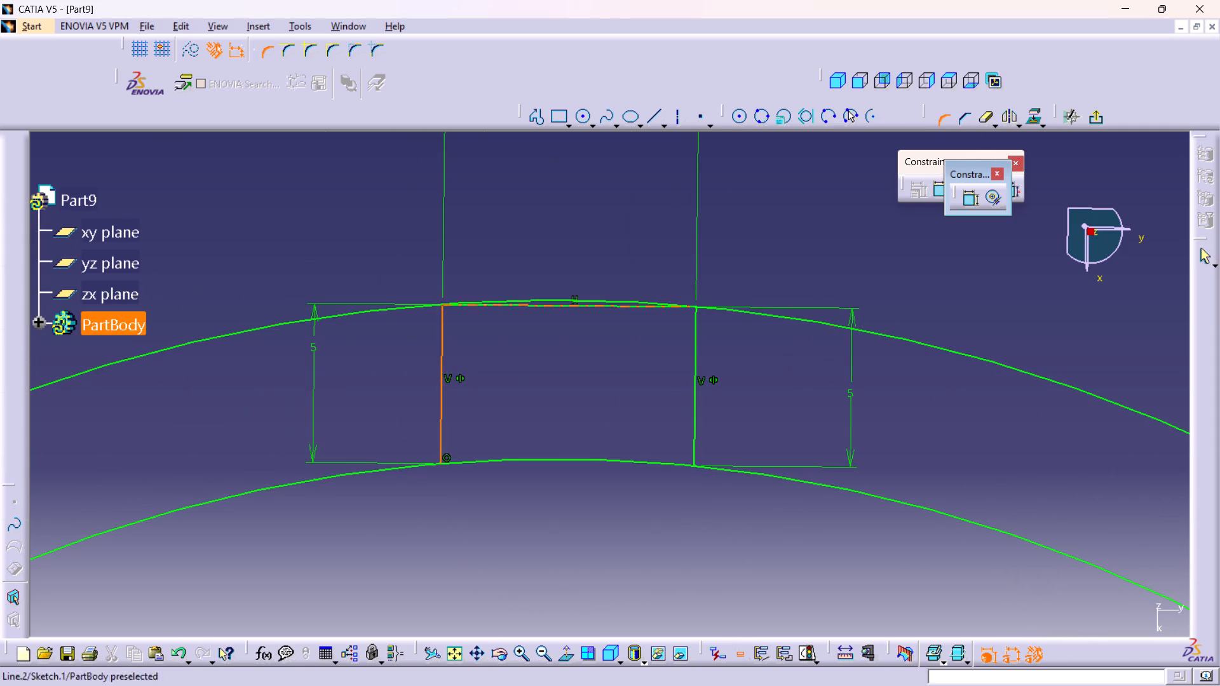
click(531, 304)
drag(471, 324, 652, 385)
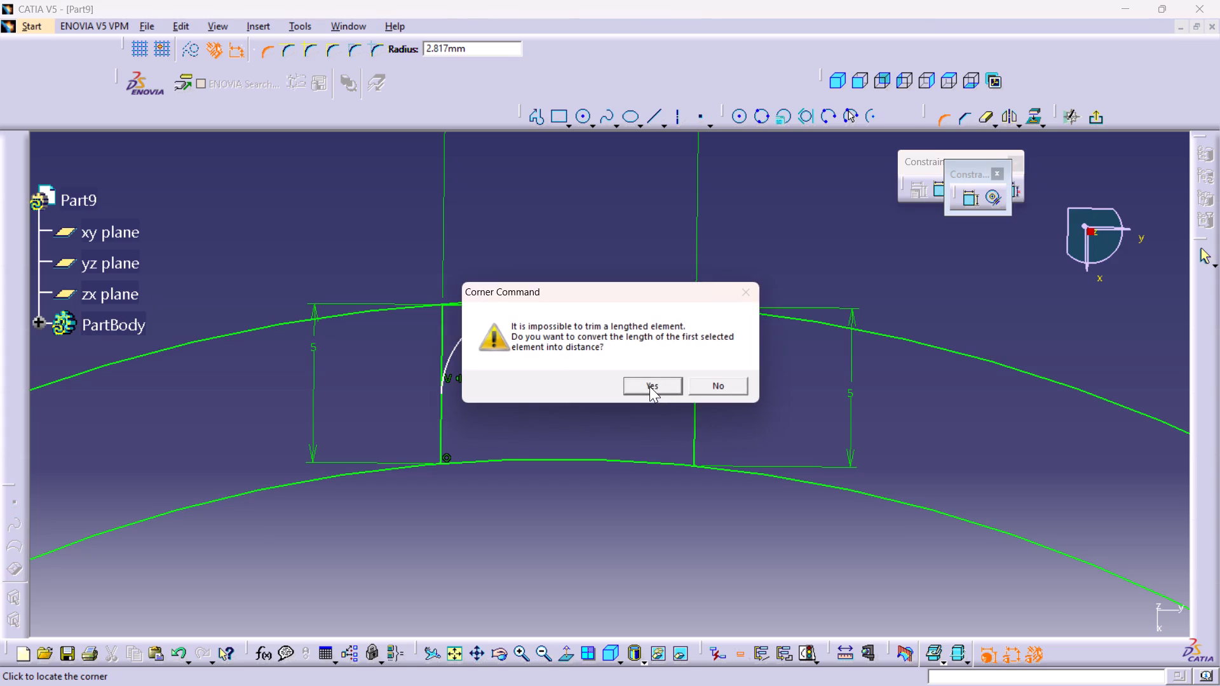
click(651, 384)
click(658, 386)
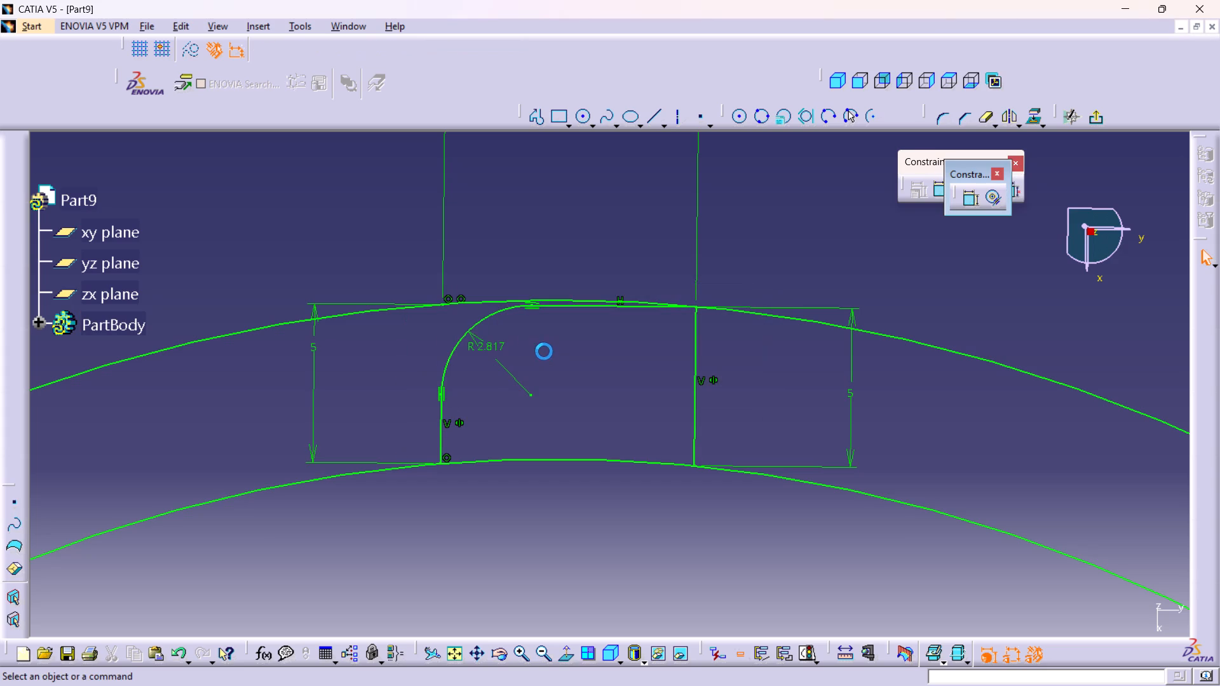
double_click(485, 346)
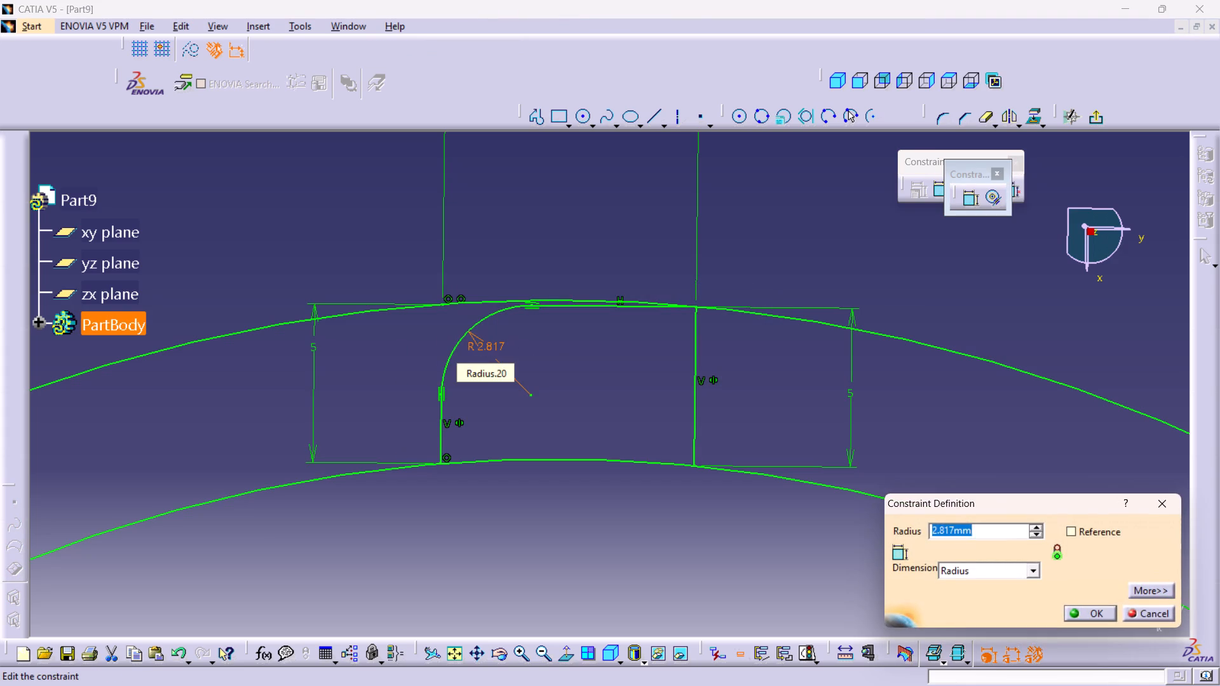
key(1)
key(Return)
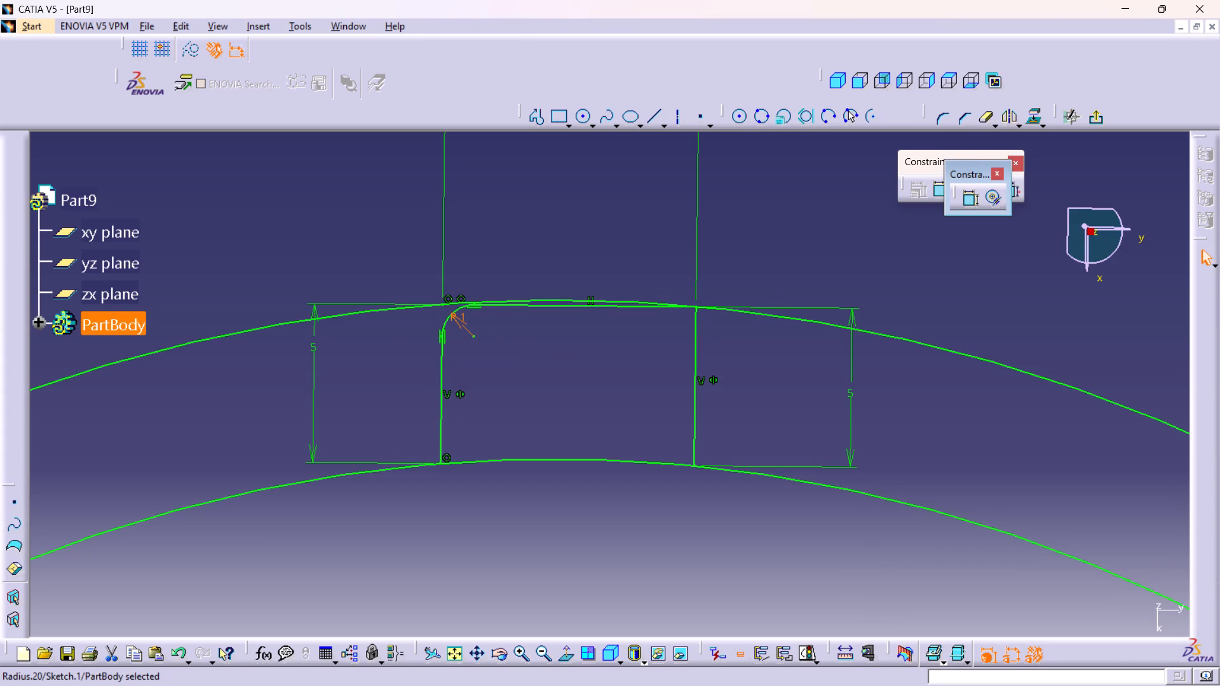
Round the corner between the tab's top line and right vertical line, converting the line's length into a distance, with a 1 mm radius.
click(939, 116)
middle_drag(653, 343, 634, 258)
right_click(653, 343)
click(672, 218)
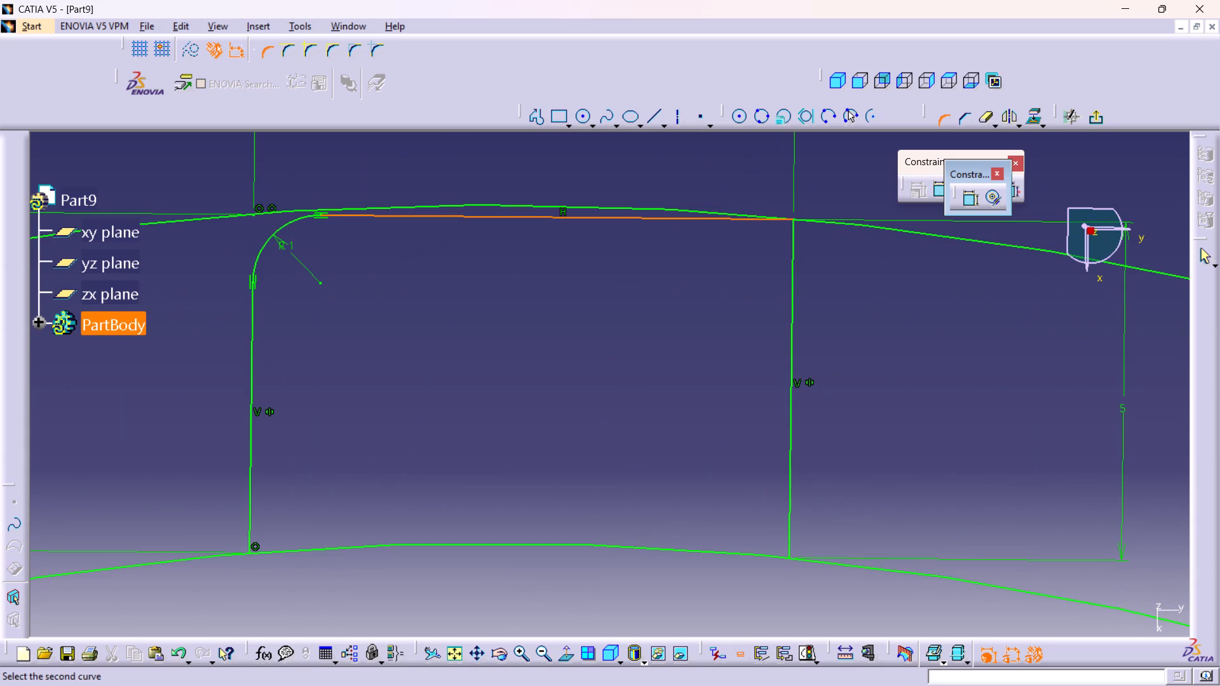
click(794, 274)
click(754, 264)
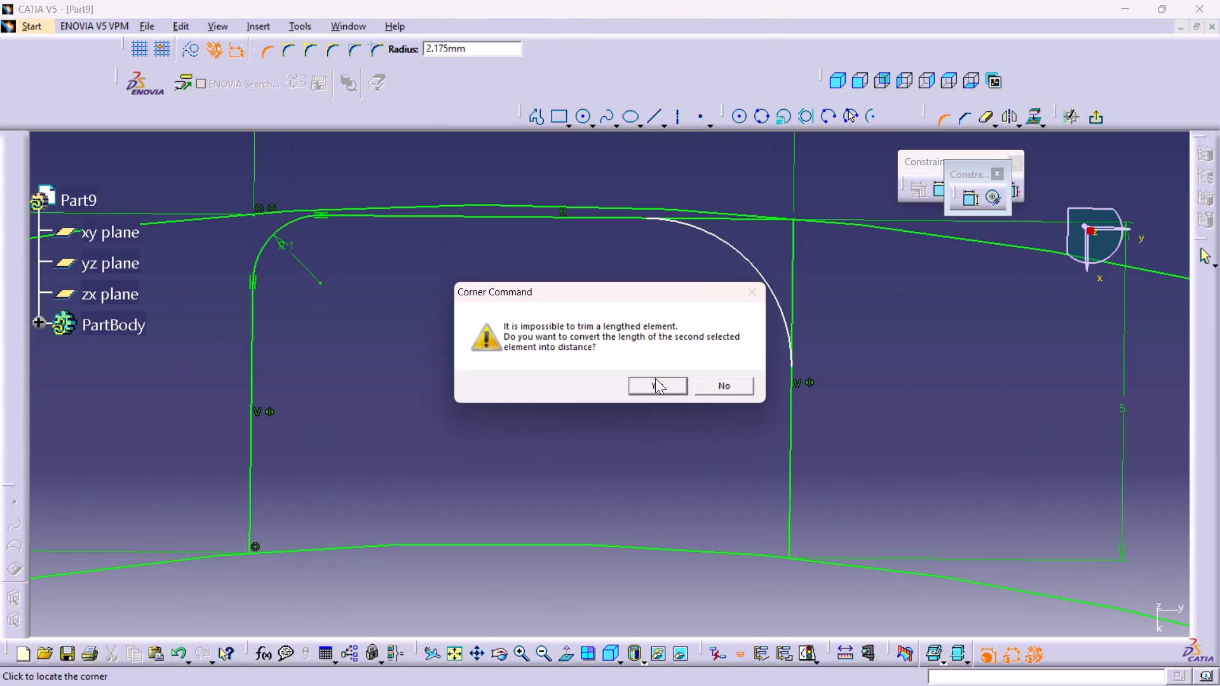
click(655, 378)
double_click(724, 282)
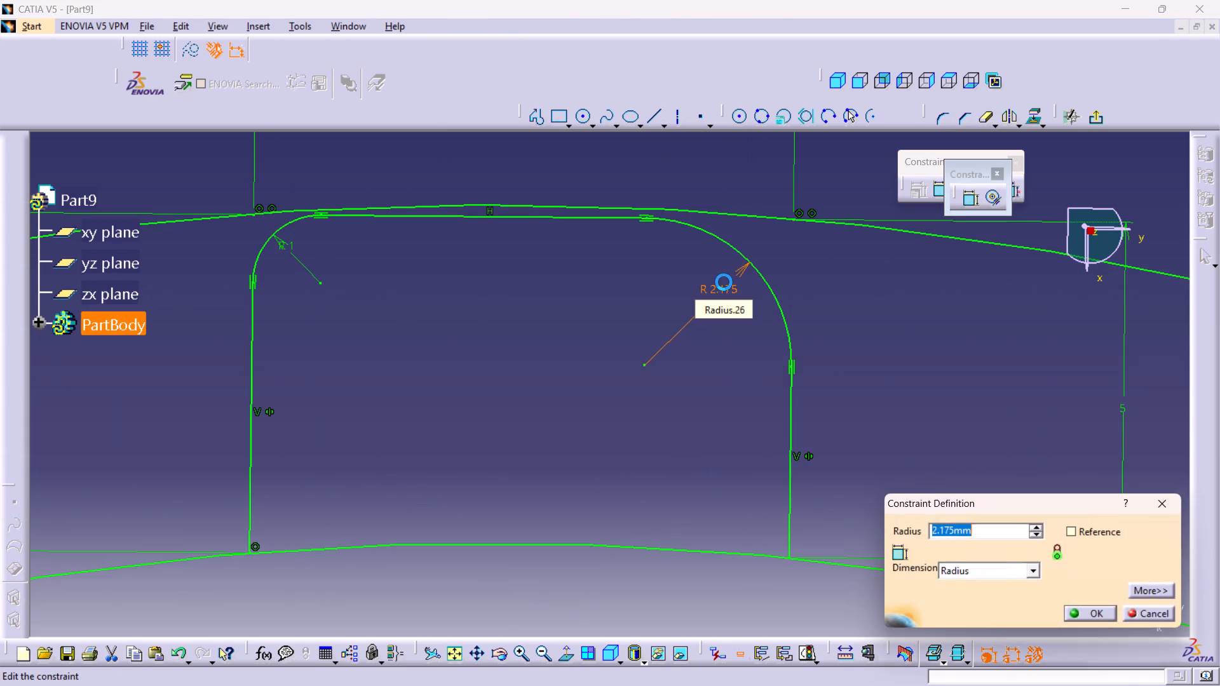
key(1)
key(Return)
Examine the rounded tab profile against both circles and expand PartBody to reveal its sketch.
middle_drag(620, 307, 645, 420)
right_click(620, 307)
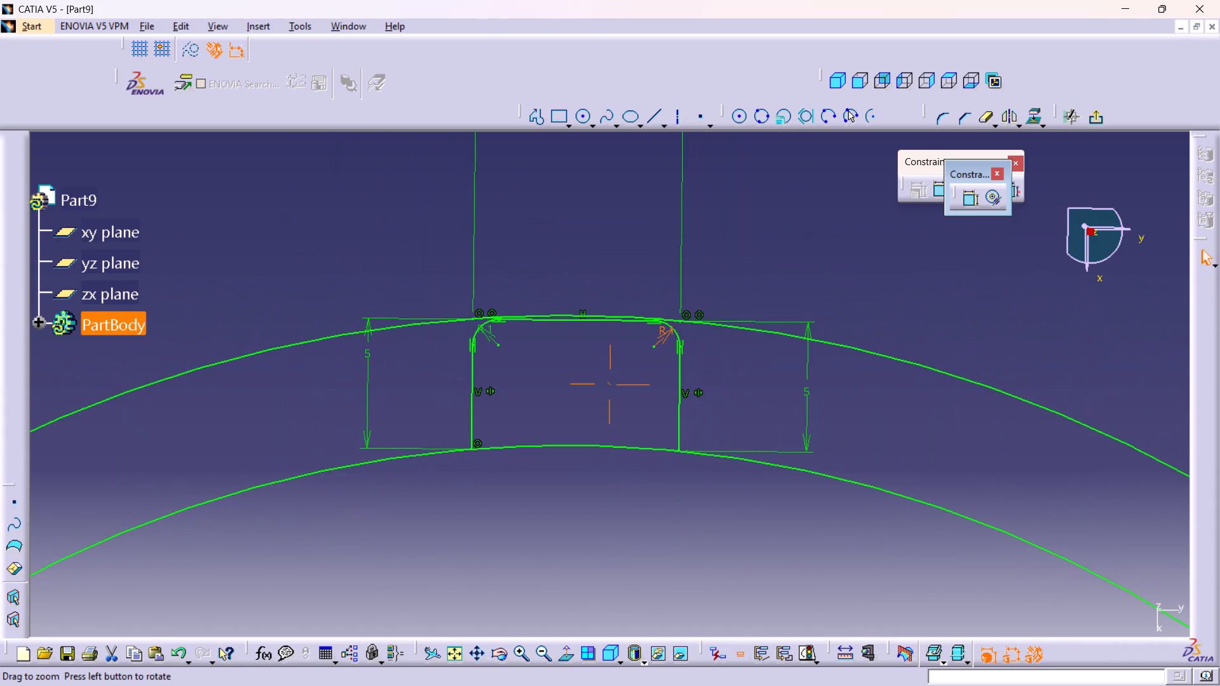
middle_drag(645, 420, 620, 344)
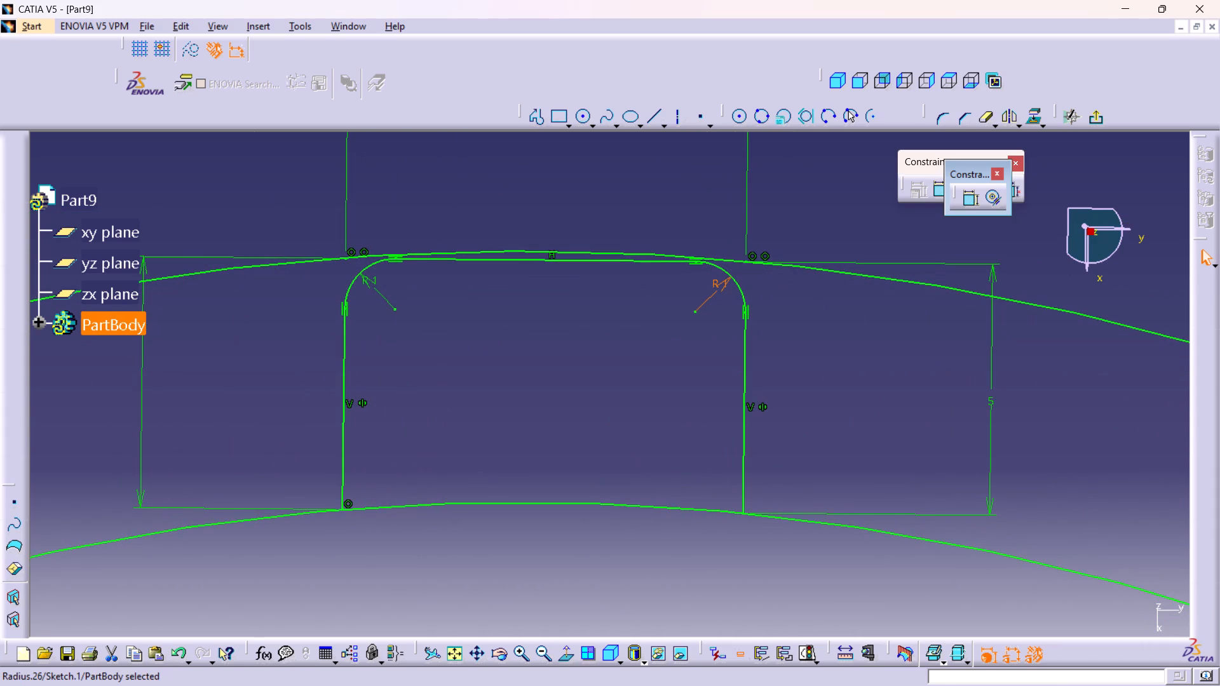
middle_drag(559, 415, 574, 488)
right_click(559, 414)
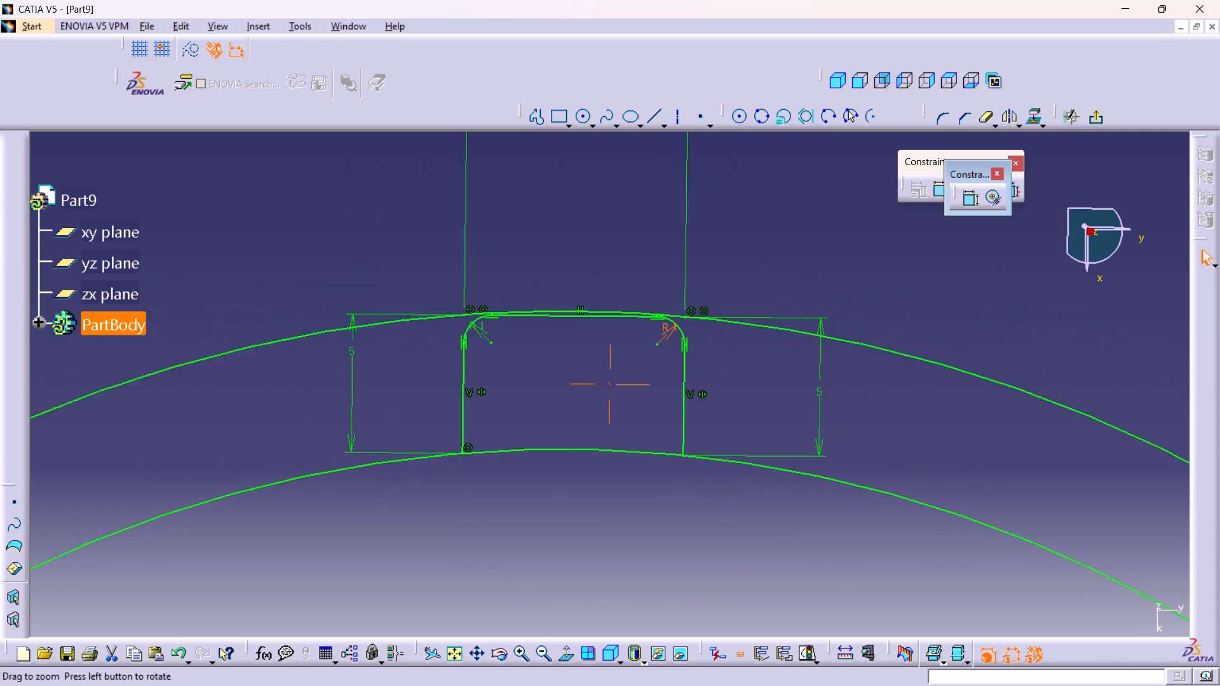
middle_drag(574, 488, 600, 375)
middle_drag(643, 366, 652, 420)
right_click(643, 365)
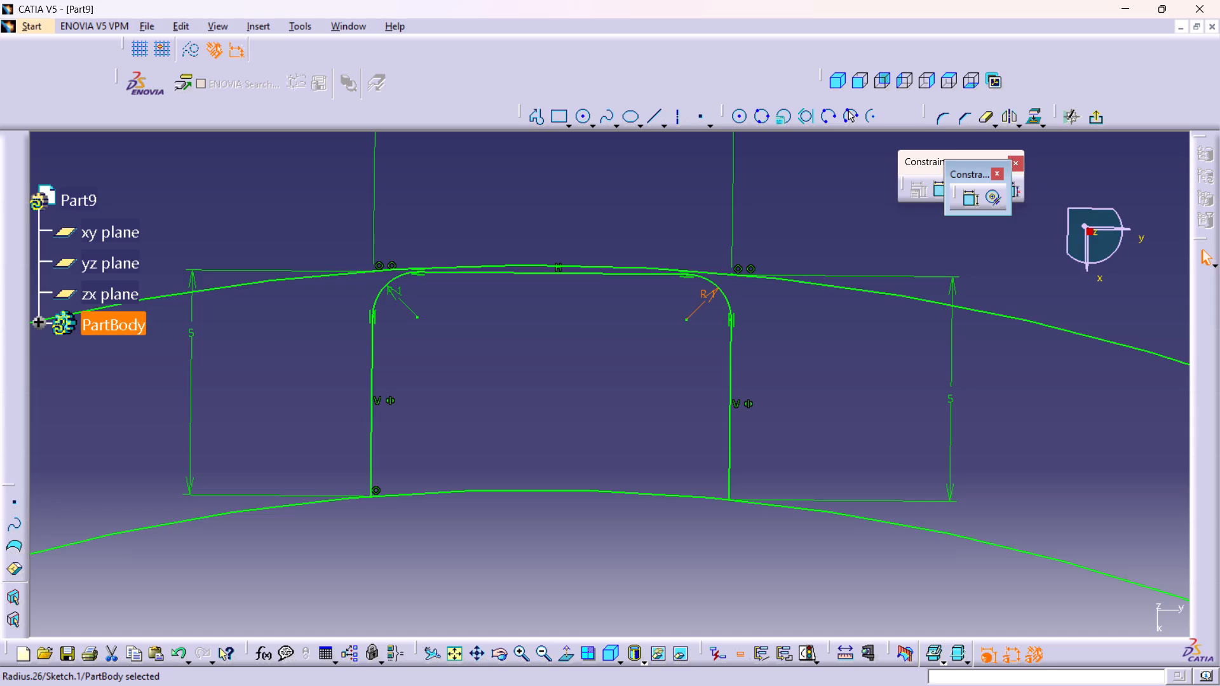
click(36, 319)
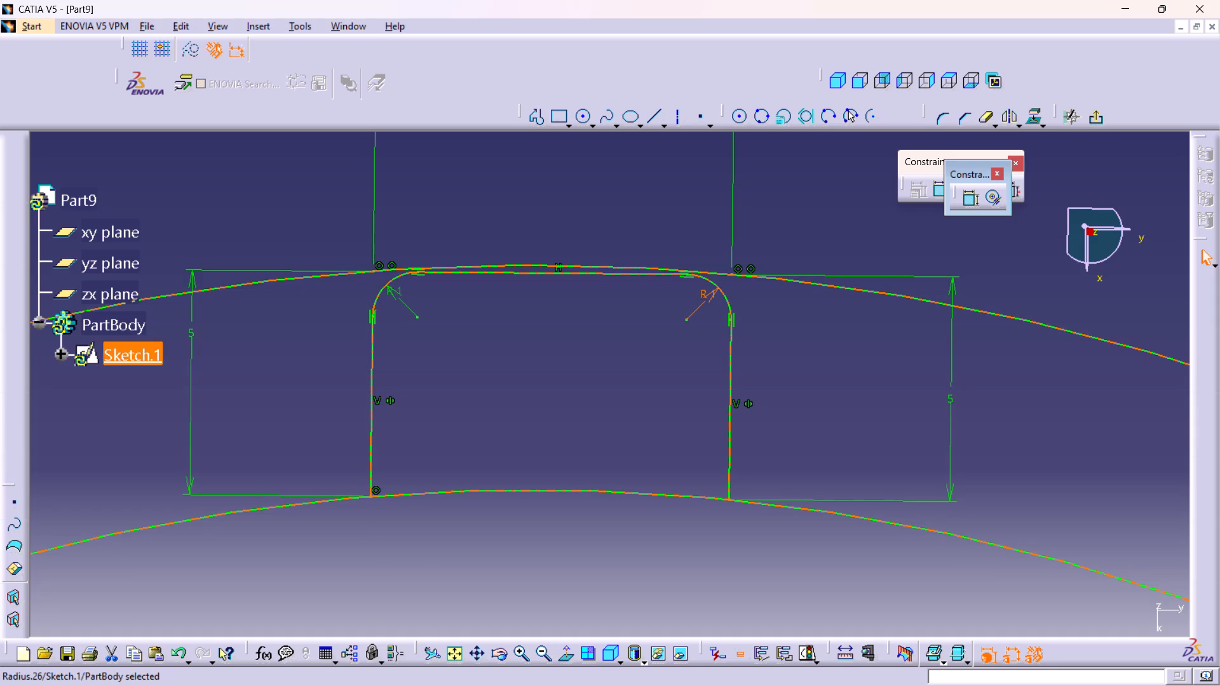
middle_drag(448, 393, 462, 445)
right_click(448, 393)
right_click(448, 392)
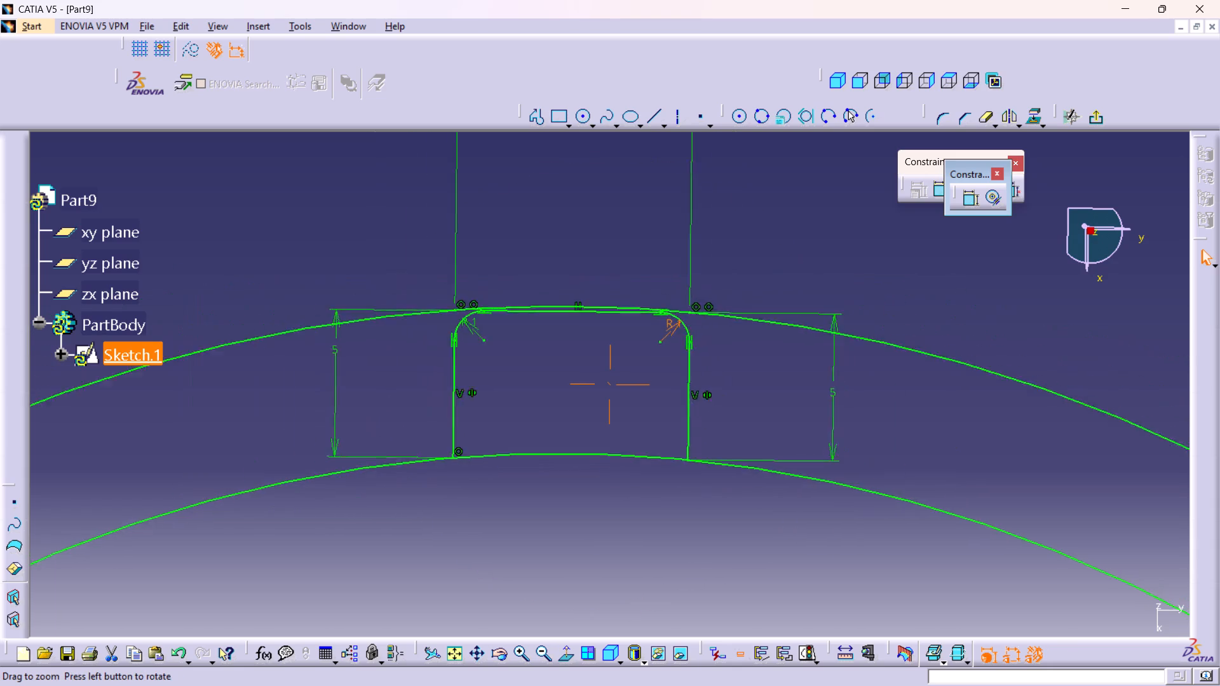
middle_drag(462, 445, 480, 513)
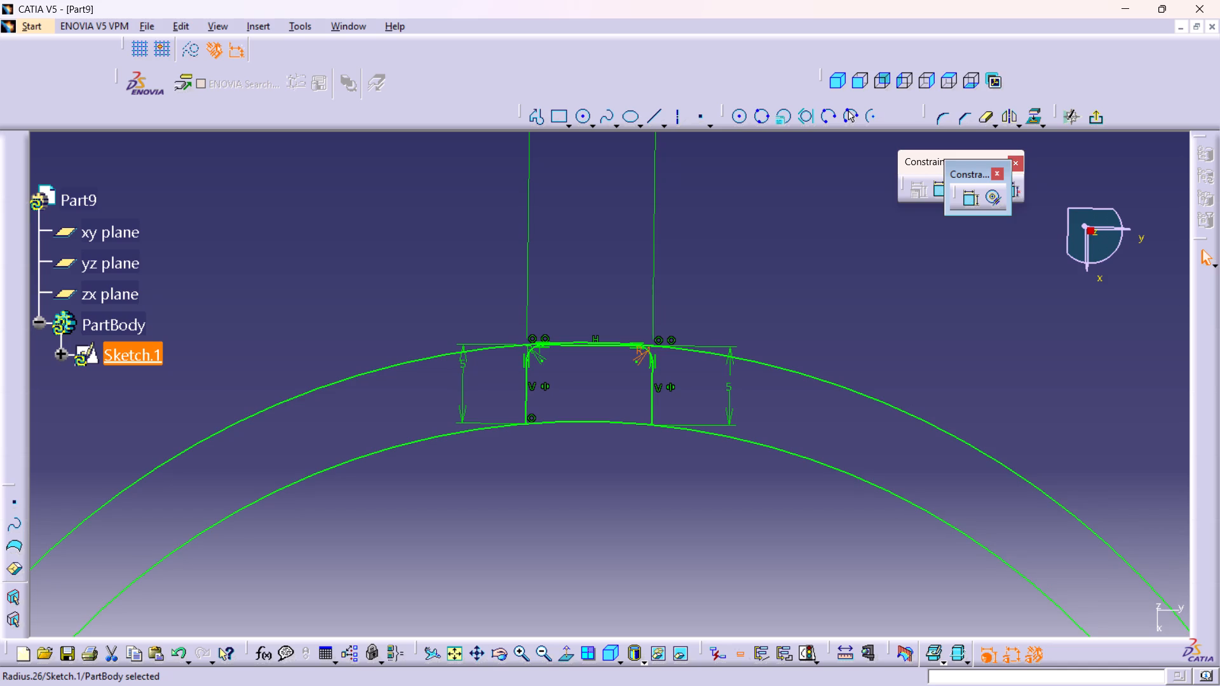
Select the complete tab profile, comprising both vertical lines, the top line and both rounded corners, and bring up its available actions.
ctrl+click(529, 398)
ctrl+middle_drag(589, 348, 580, 256)
ctrl+right_click(589, 347)
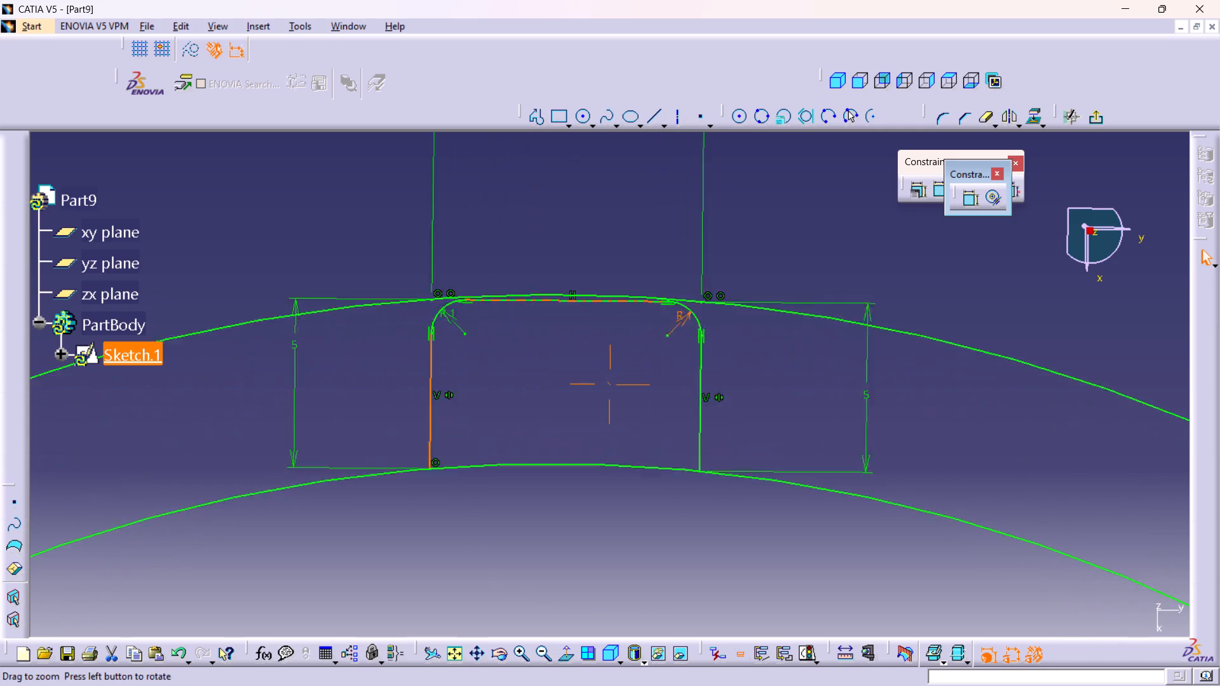
ctrl+middle_drag(580, 256, 580, 225)
ctrl+click(374, 288)
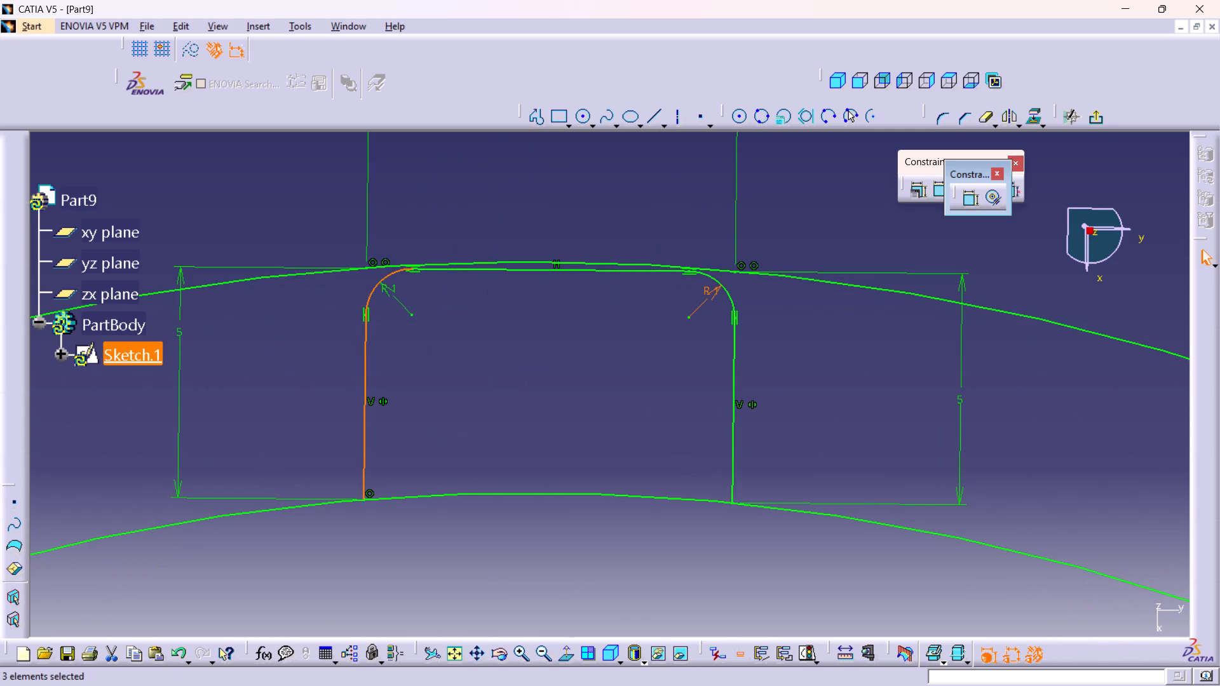
ctrl+click(520, 269)
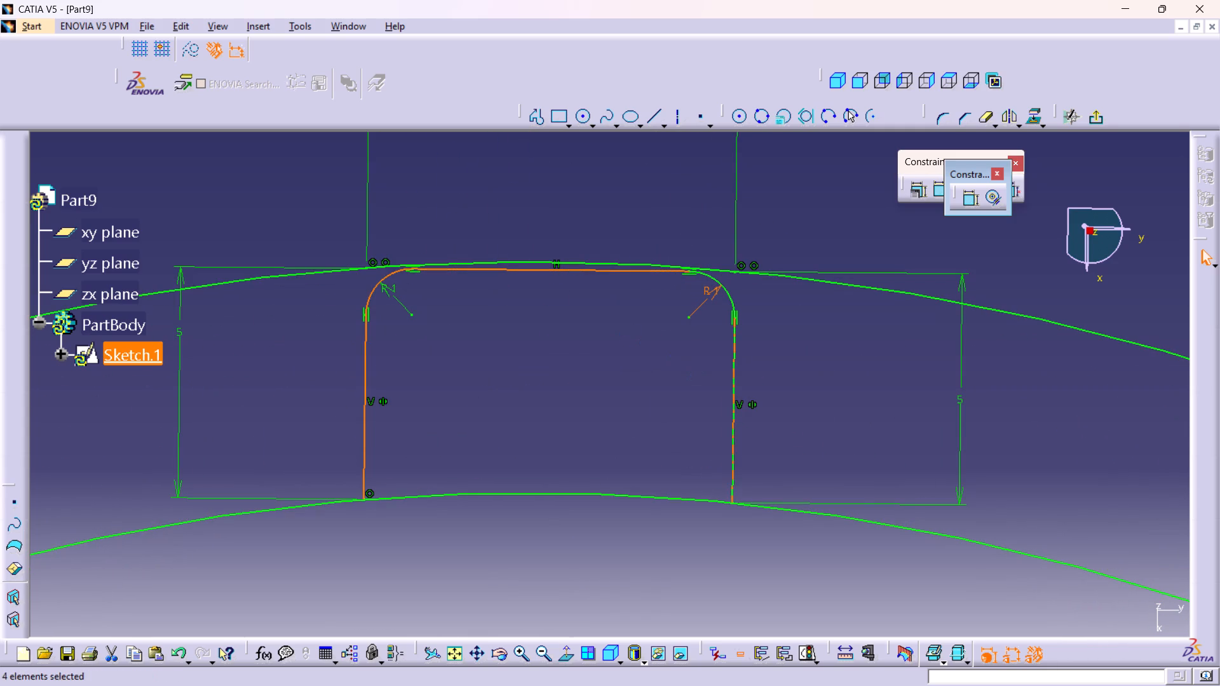
ctrl+click(733, 408)
ctrl+click(729, 292)
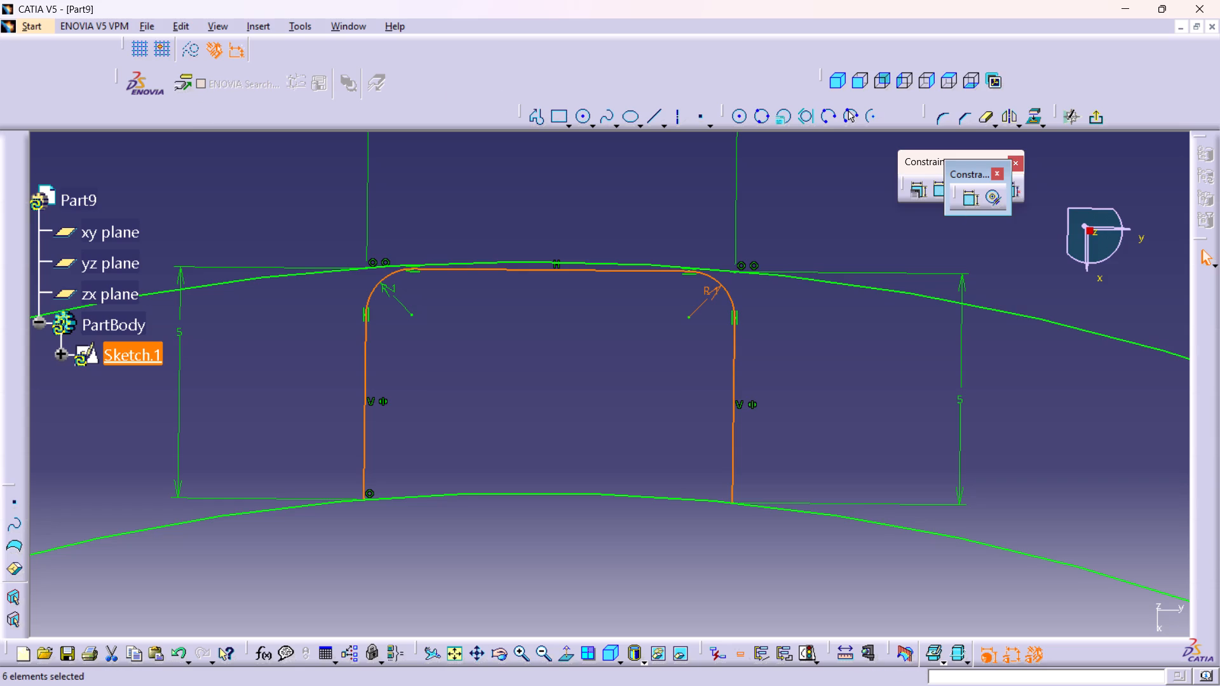
right_click(365, 353)
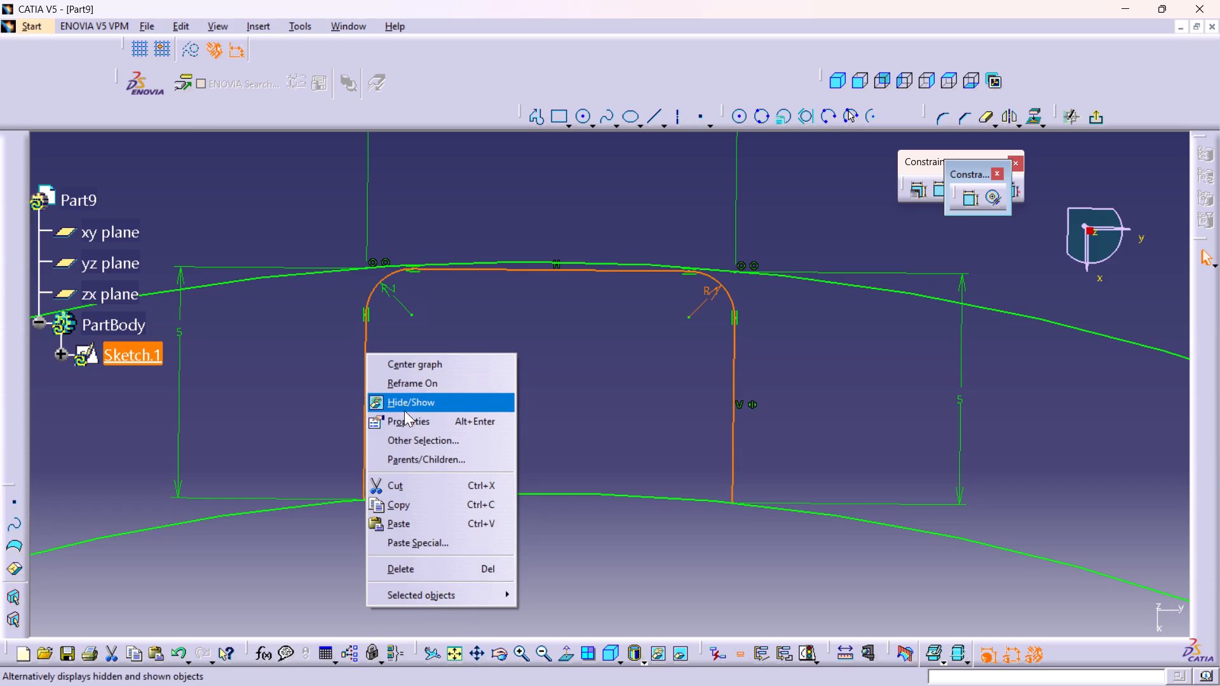
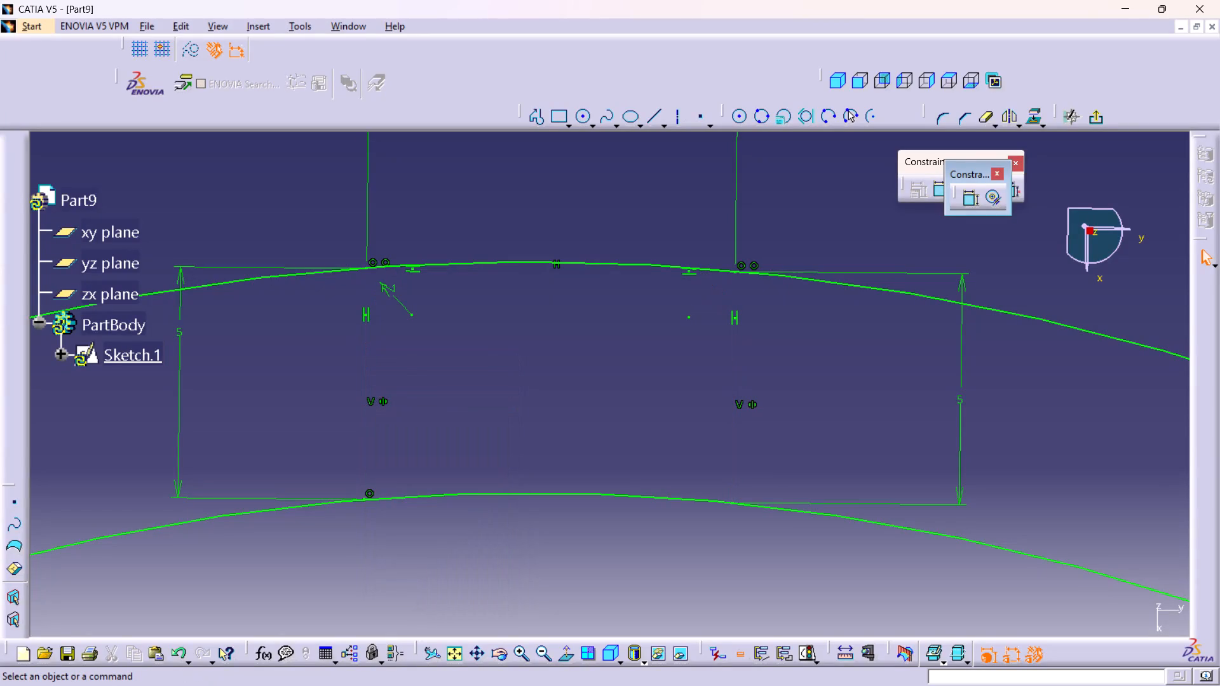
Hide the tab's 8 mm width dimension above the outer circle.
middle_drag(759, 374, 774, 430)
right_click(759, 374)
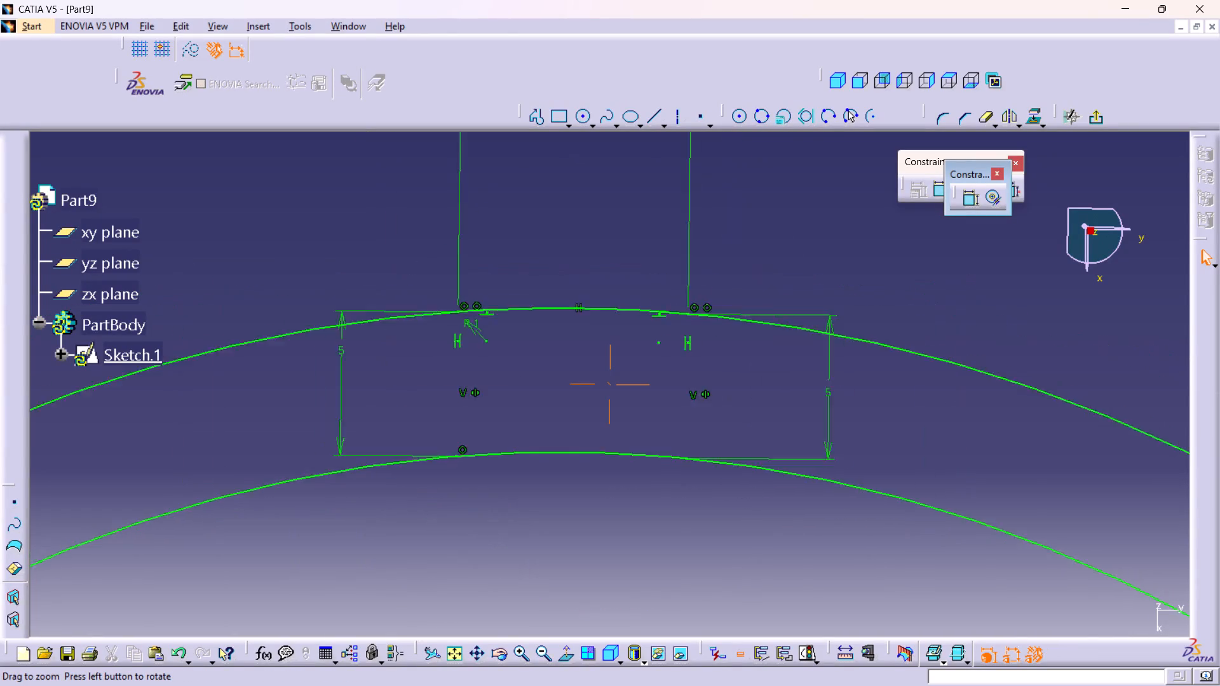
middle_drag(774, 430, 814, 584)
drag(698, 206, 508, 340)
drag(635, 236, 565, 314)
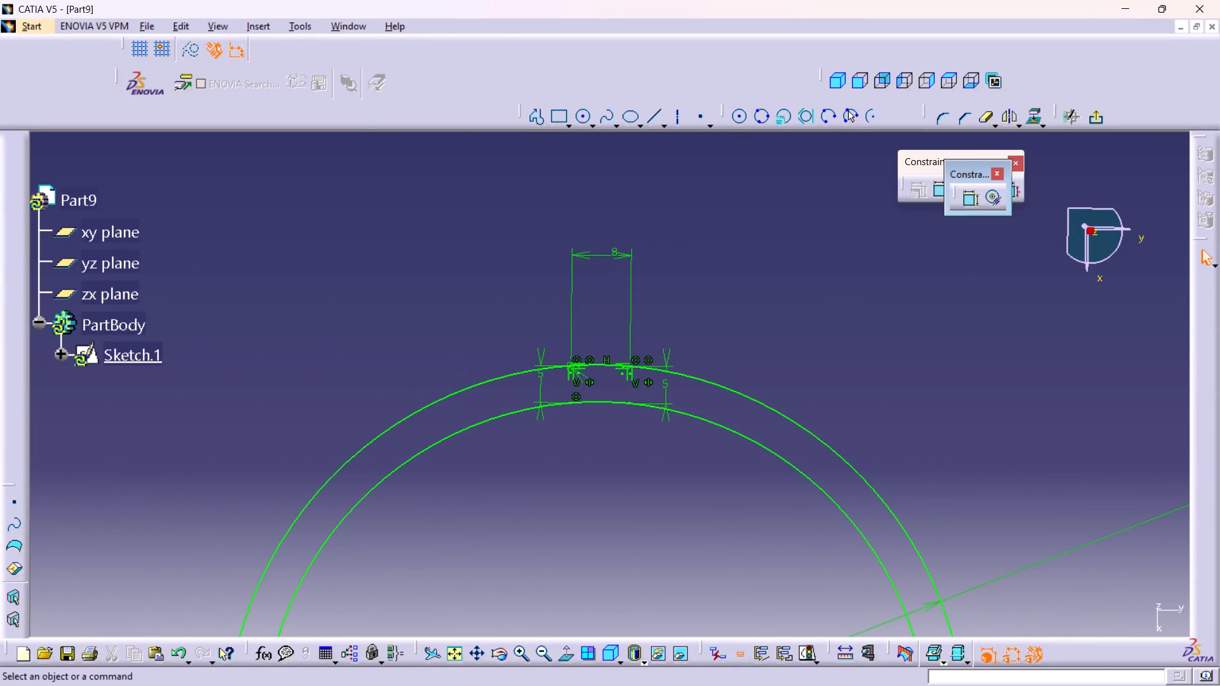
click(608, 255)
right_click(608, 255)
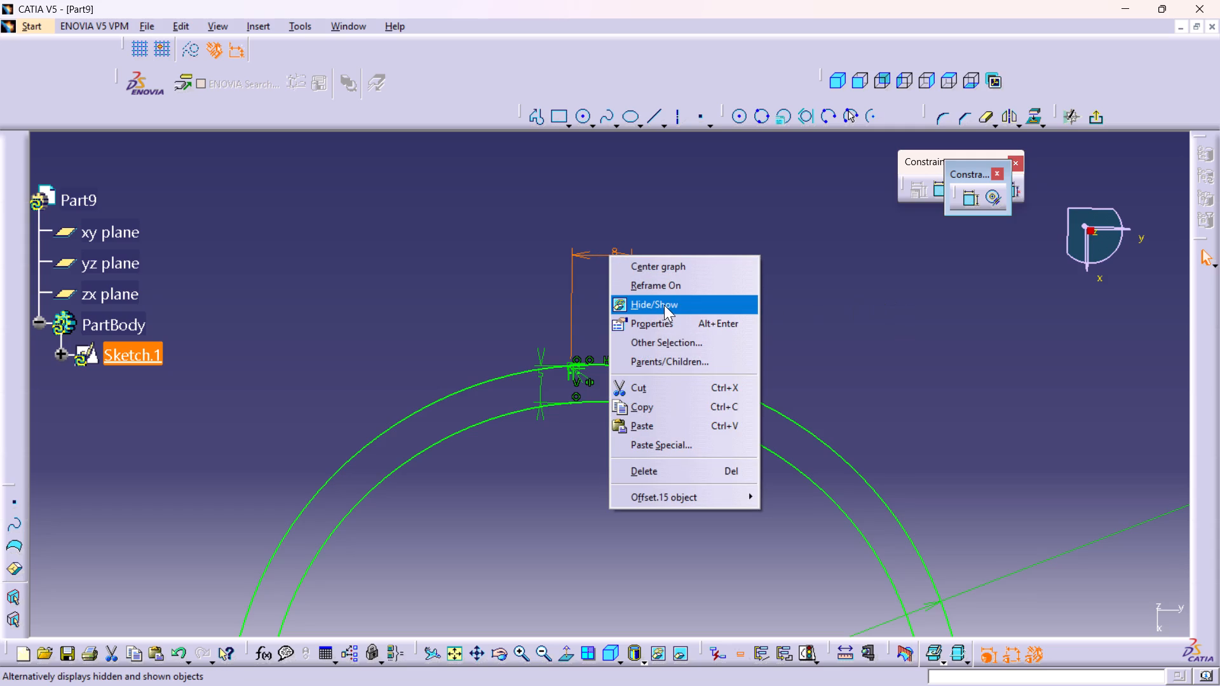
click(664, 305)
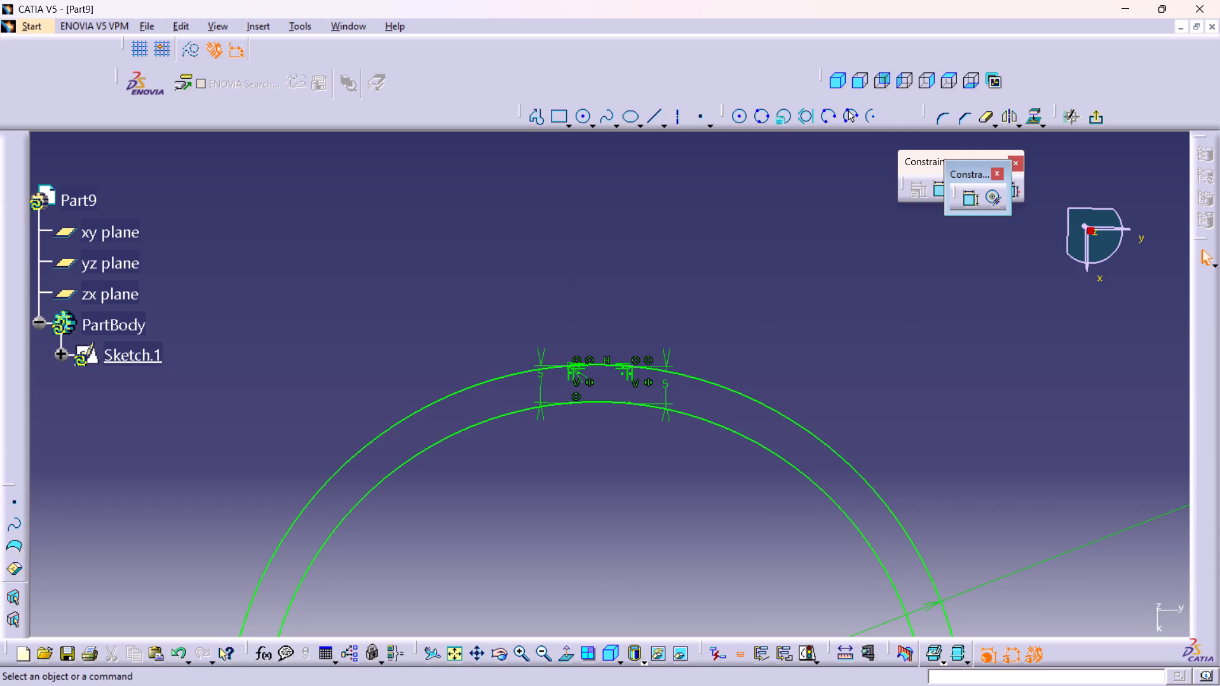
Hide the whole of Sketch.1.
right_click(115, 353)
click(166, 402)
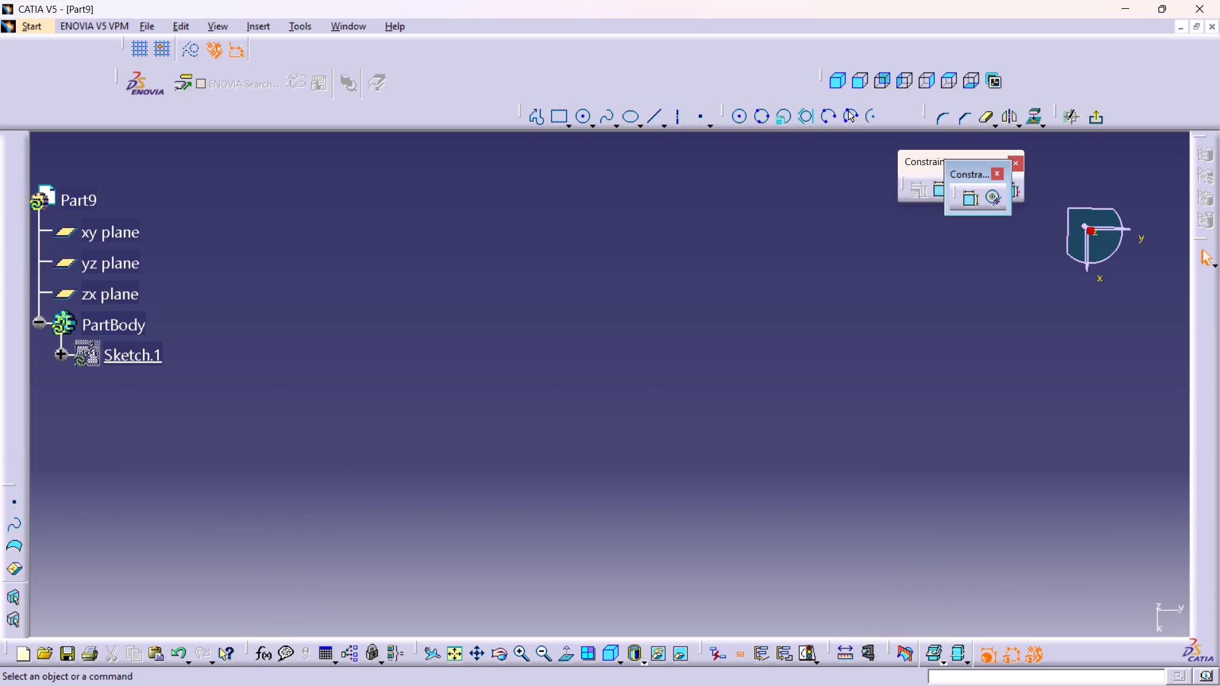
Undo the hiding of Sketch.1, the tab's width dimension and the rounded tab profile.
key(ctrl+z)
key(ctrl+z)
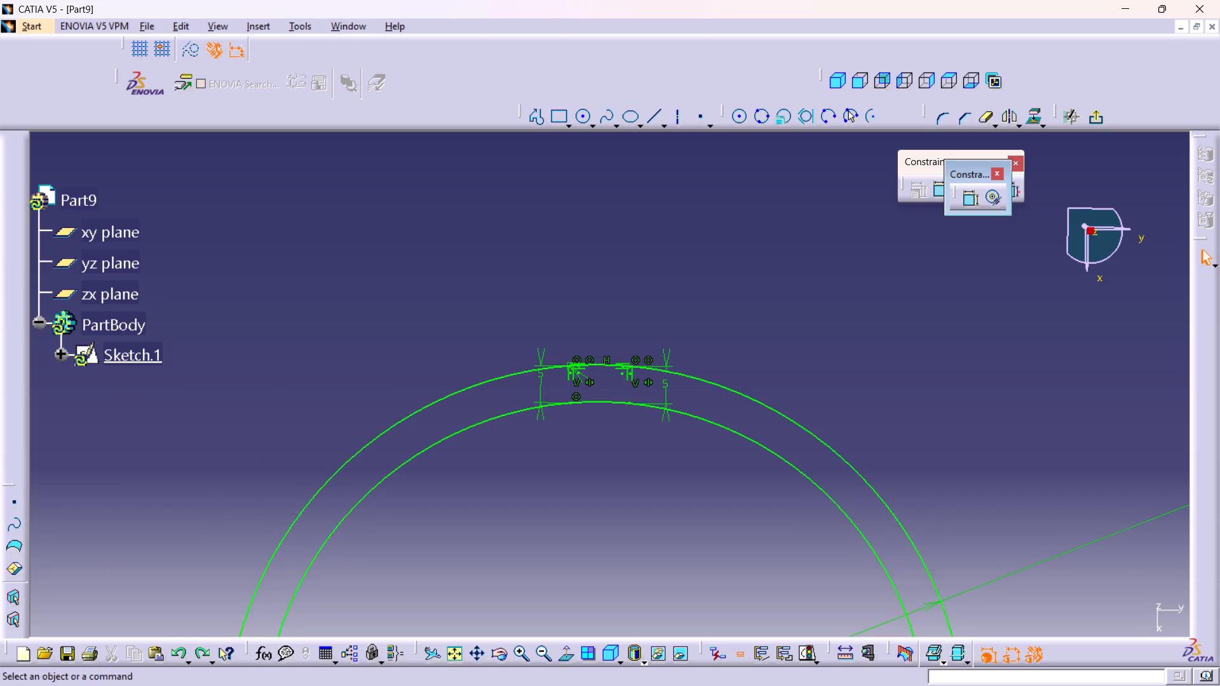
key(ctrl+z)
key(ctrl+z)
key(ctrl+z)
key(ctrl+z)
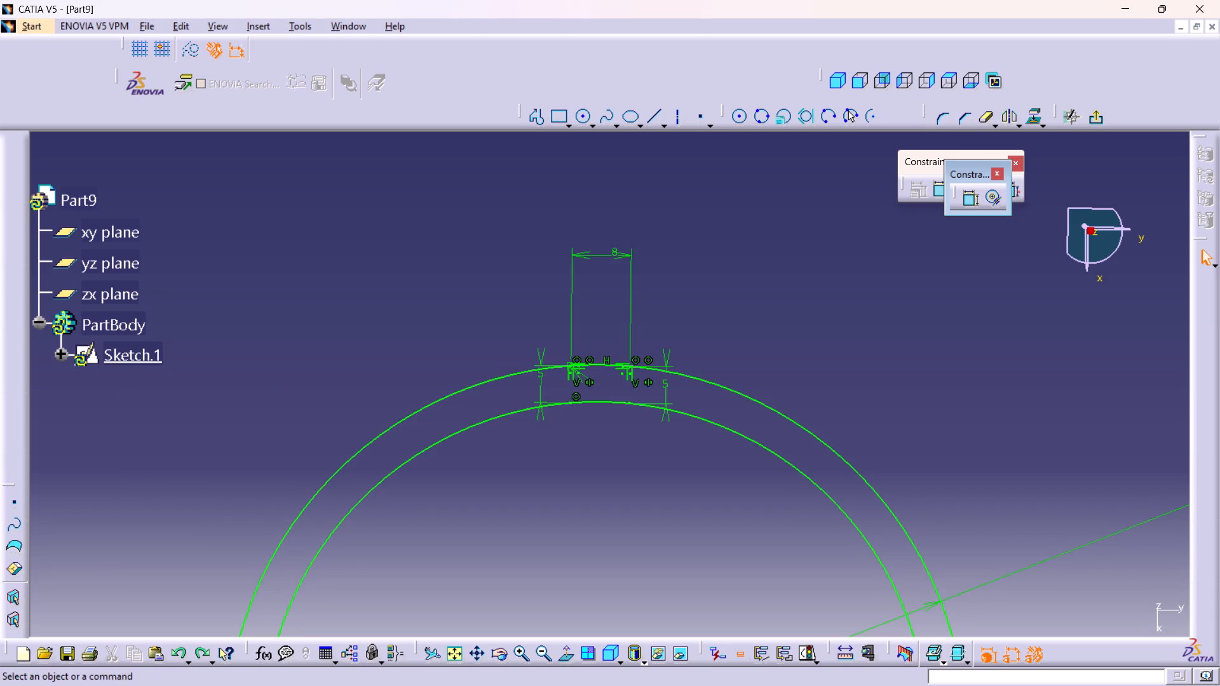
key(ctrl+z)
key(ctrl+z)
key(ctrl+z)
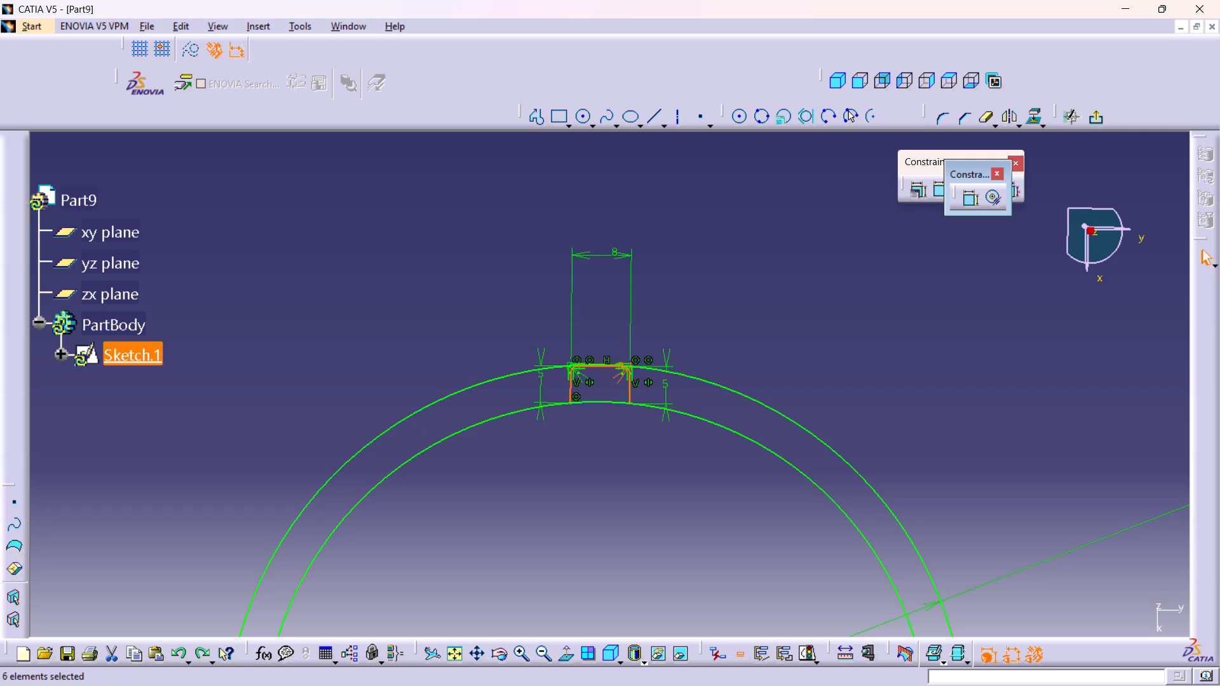
Examine the rounded tab profile up close and then in relation to both full circles.
click(635, 430)
middle_drag(608, 430, 579, 260)
right_click(606, 430)
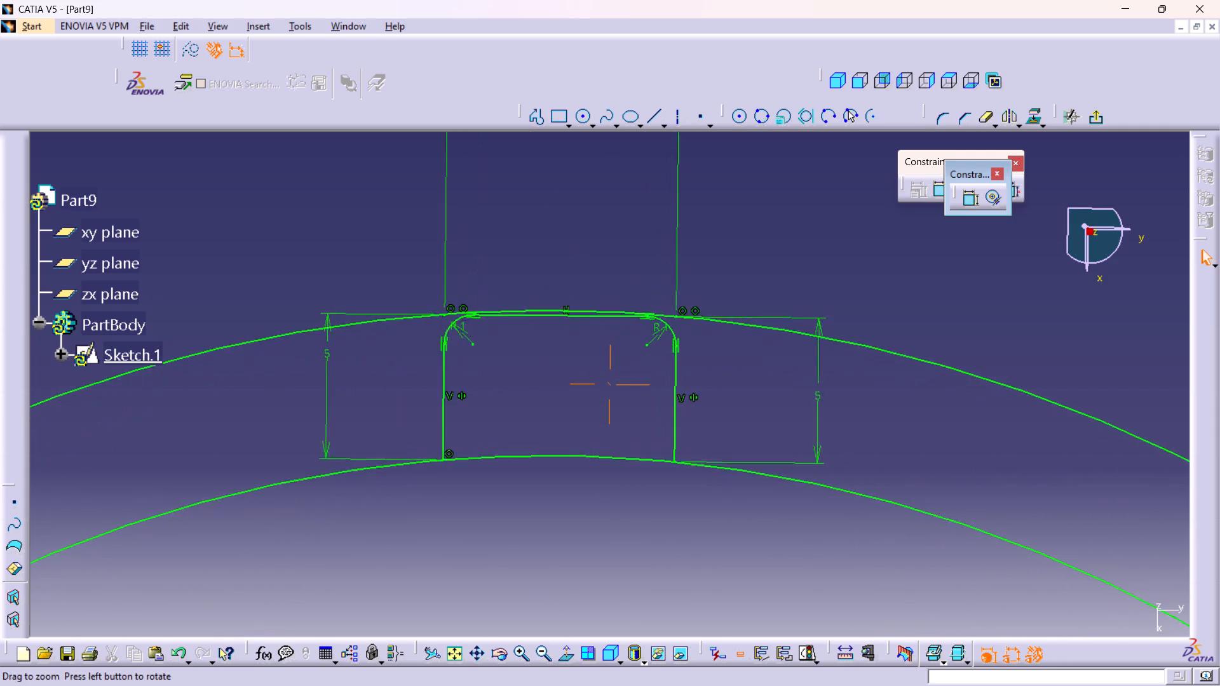
middle_drag(579, 260, 579, 243)
middle_drag(537, 358, 564, 431)
right_click(537, 358)
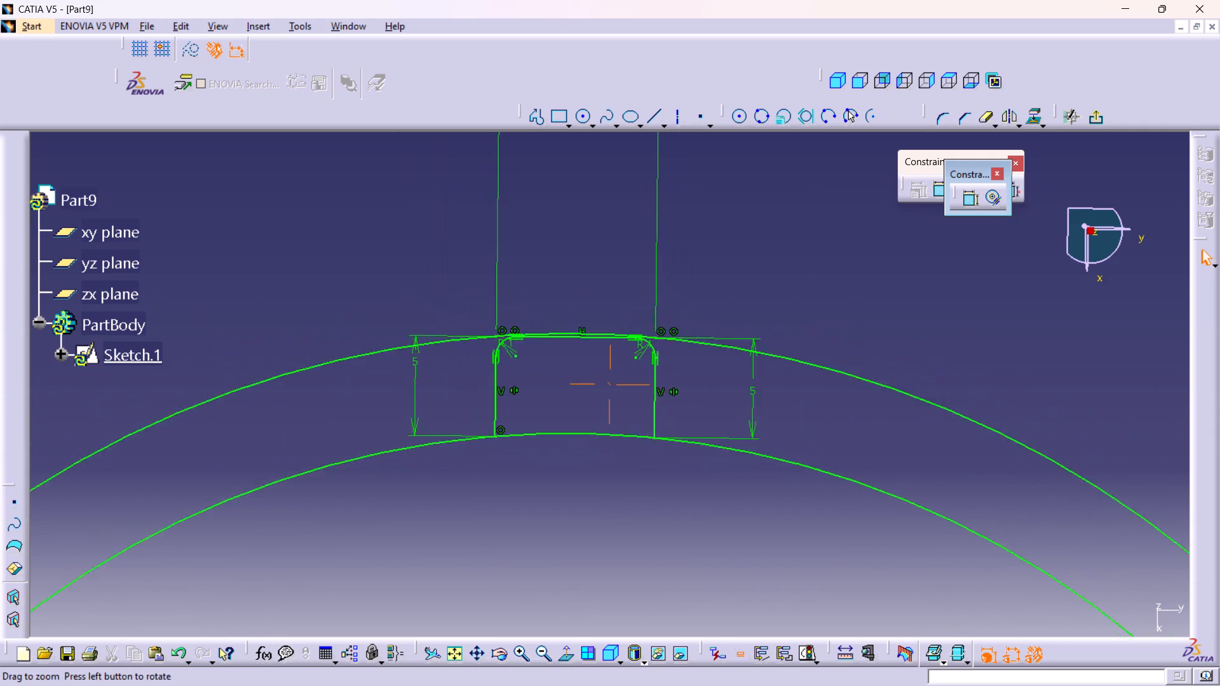
middle_drag(564, 431, 630, 539)
middle_drag(660, 551, 599, 431)
right_click(599, 431)
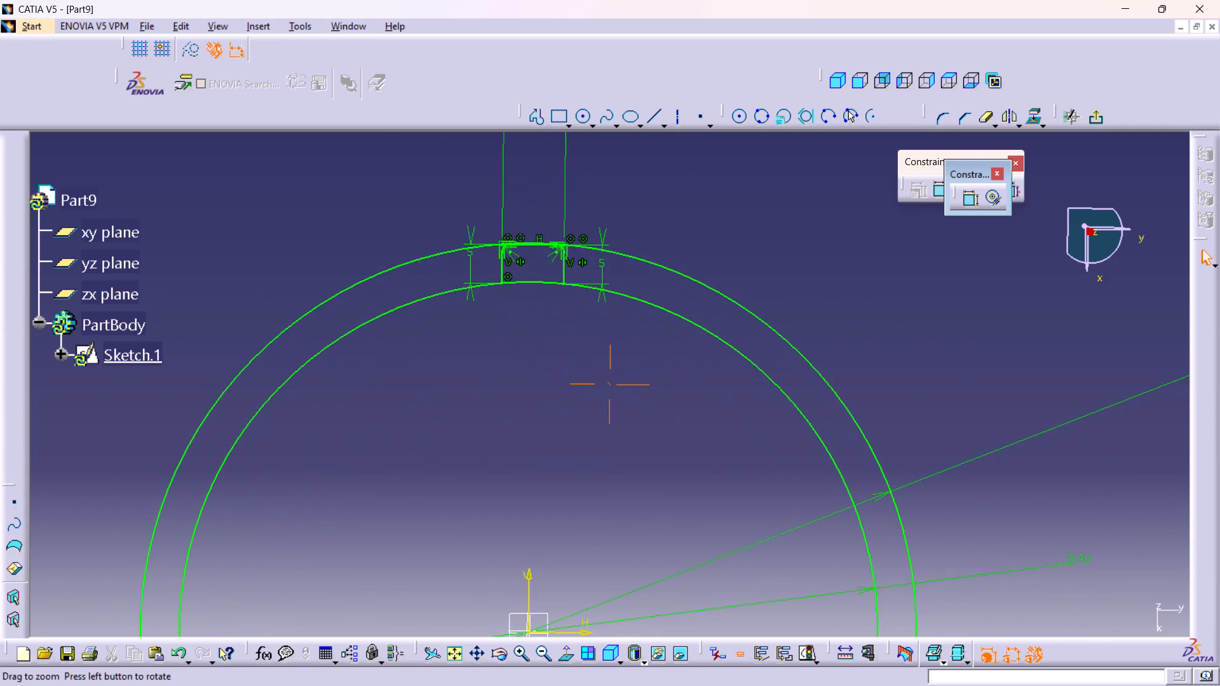
middle_drag(599, 431, 626, 537)
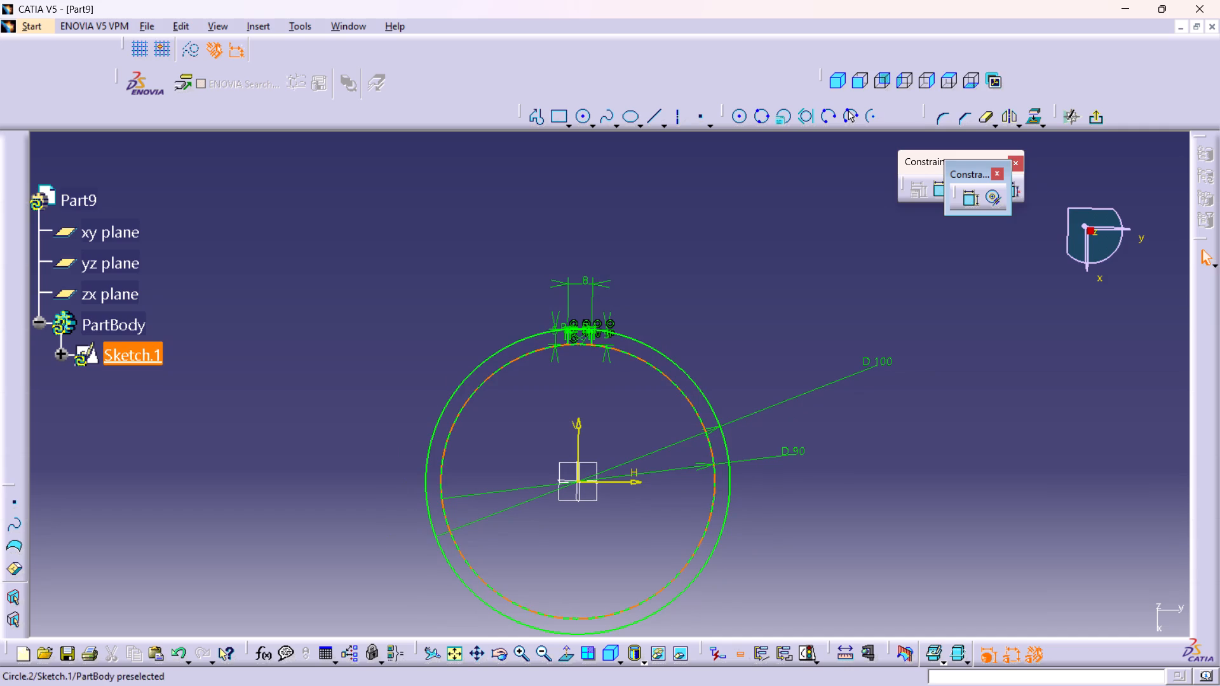
Undo the tab's corners, dimensions and lines until only the two dimensioned circles remain in the sketch.
key(ctrl+z)
key(ctrl+z)
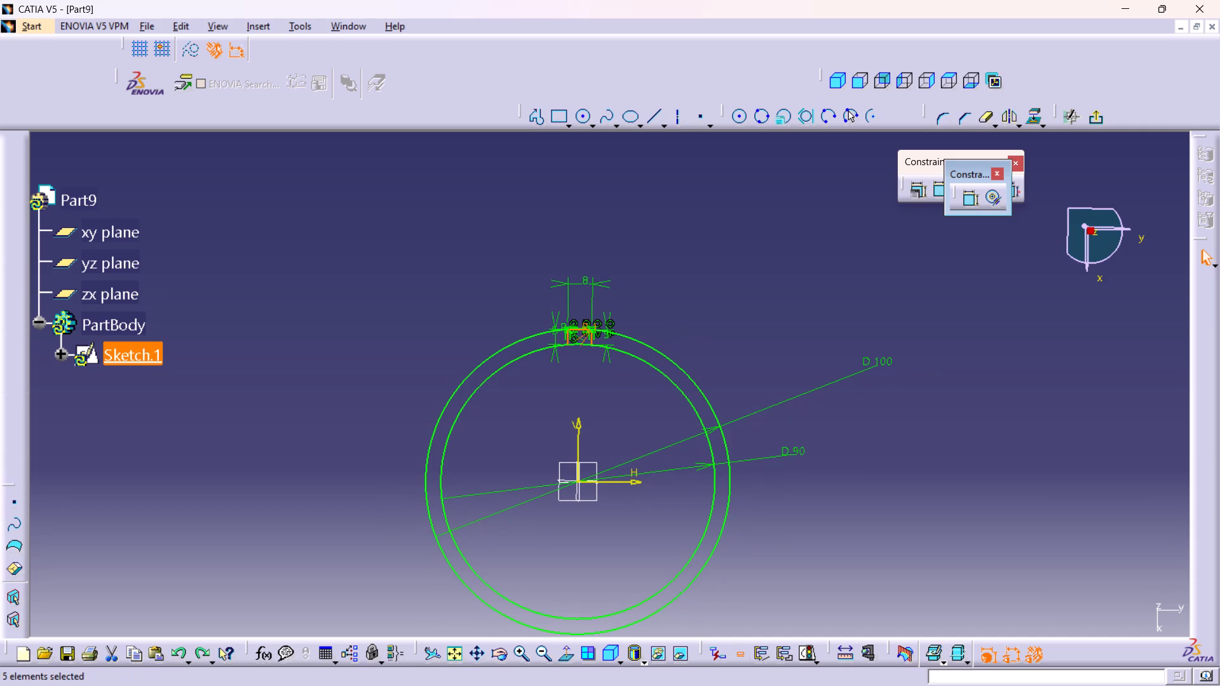
key(ctrl+z)
key(ctrl+z)
key(ctrl+z)
key(ctrl+z)
key(ctrl+z)
key(ctrl+z)
key(ctrl+z)
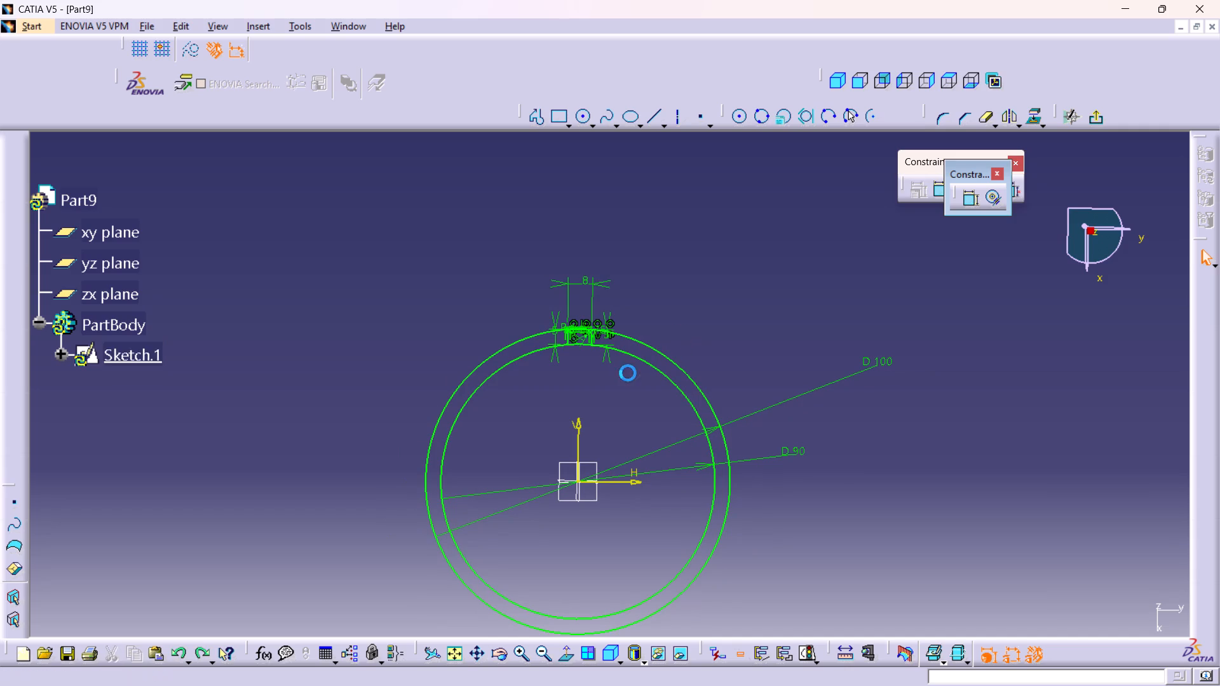
key(ctrl+z)
key(ctrl+z)
key(ctrl+z)
key(ctrl+z)
key(ctrl+z)
key(ctrl+z)
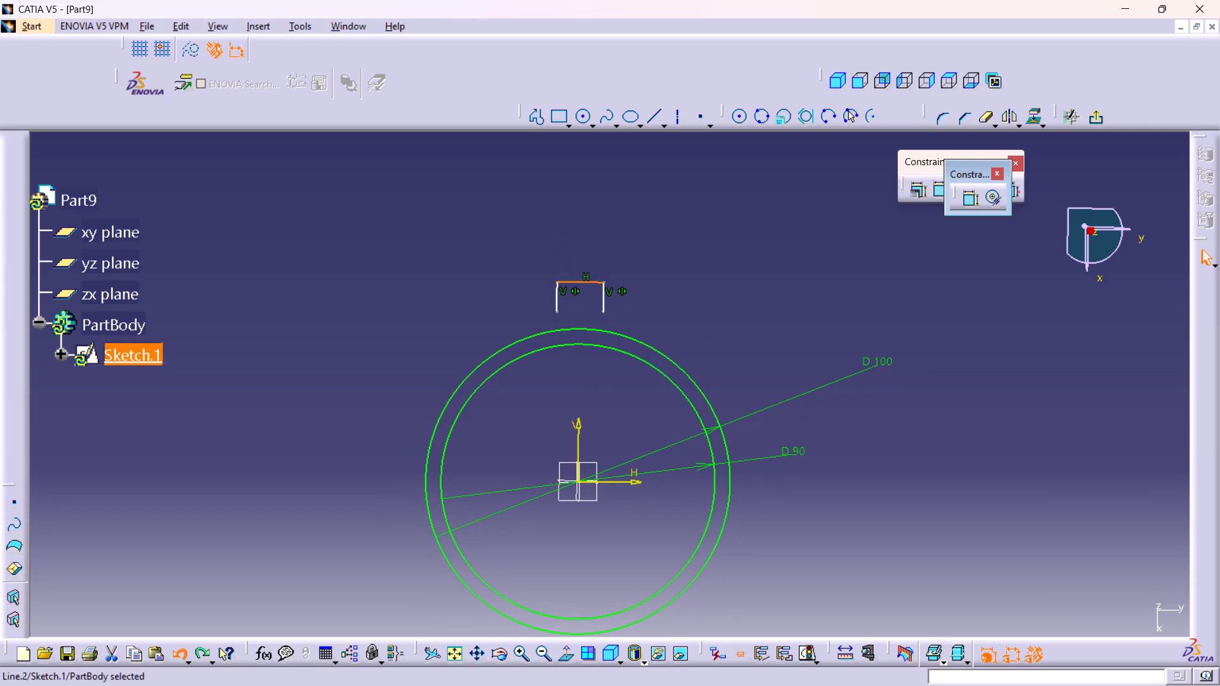
key(ctrl+z)
key(ctrl+z)
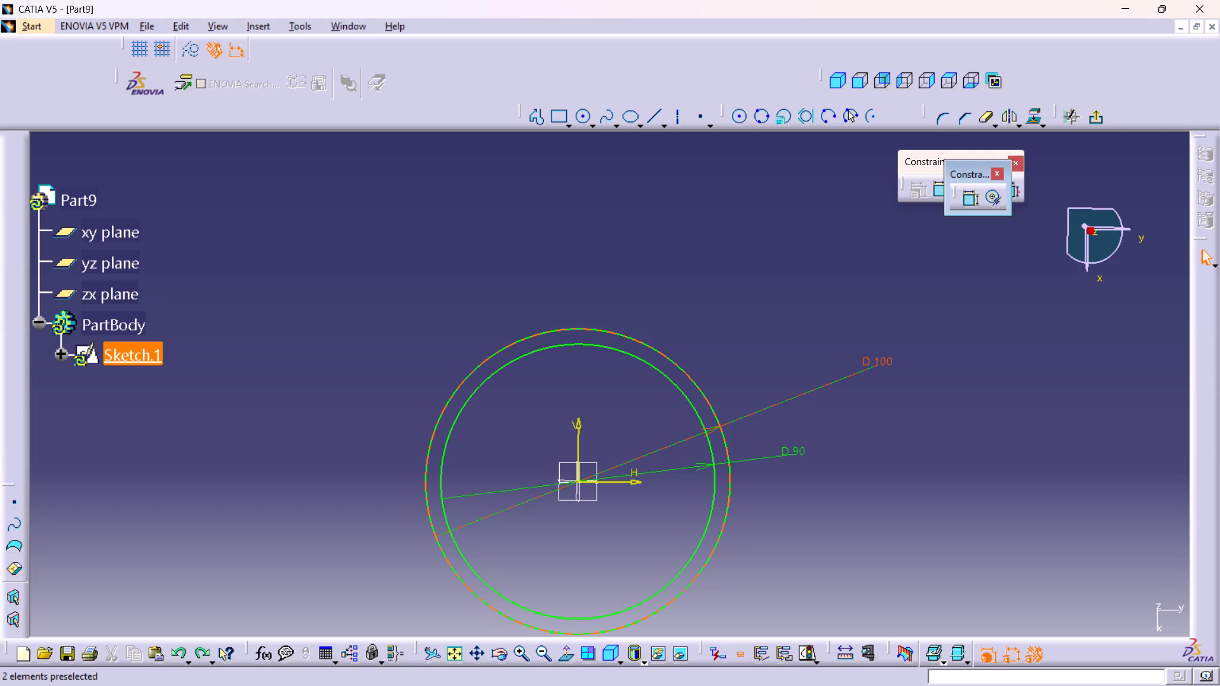
Delete the inner circle's 90 mm diameter dimension and the inner circle itself.
right_click(790, 447)
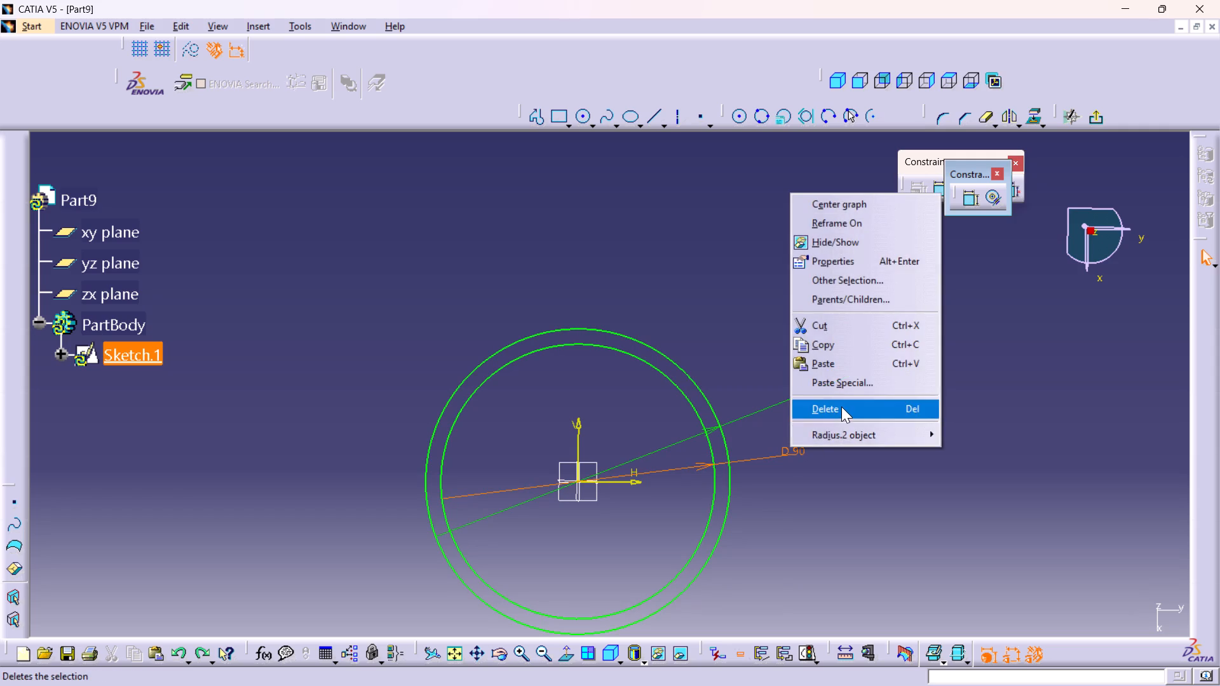
click(841, 407)
right_click(712, 475)
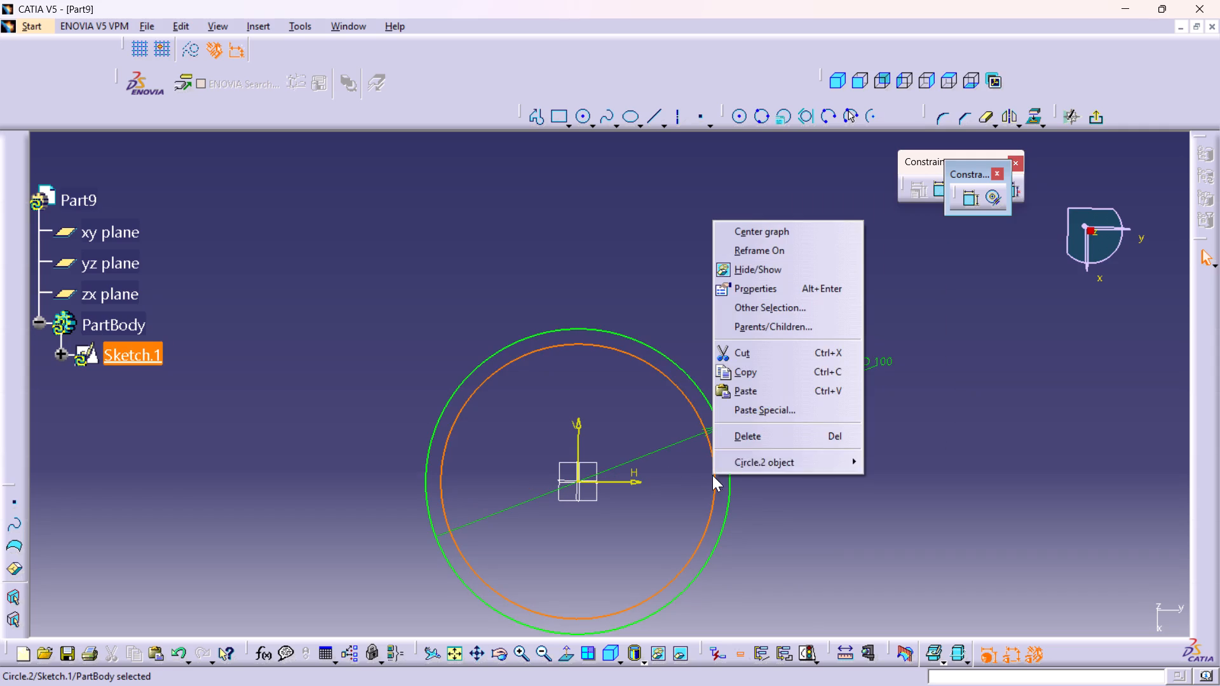
click(748, 430)
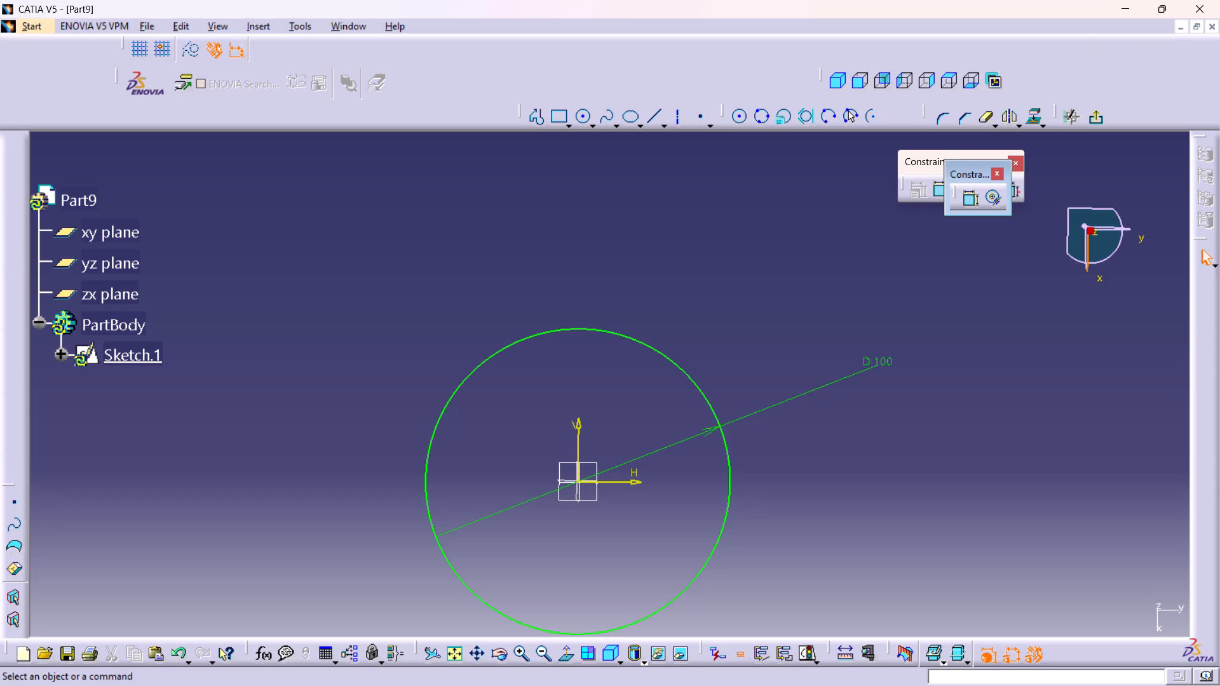
Exit the sketch and pad the 100 mm circle with a 2.5 mm length and mirrored extent.
click(1097, 116)
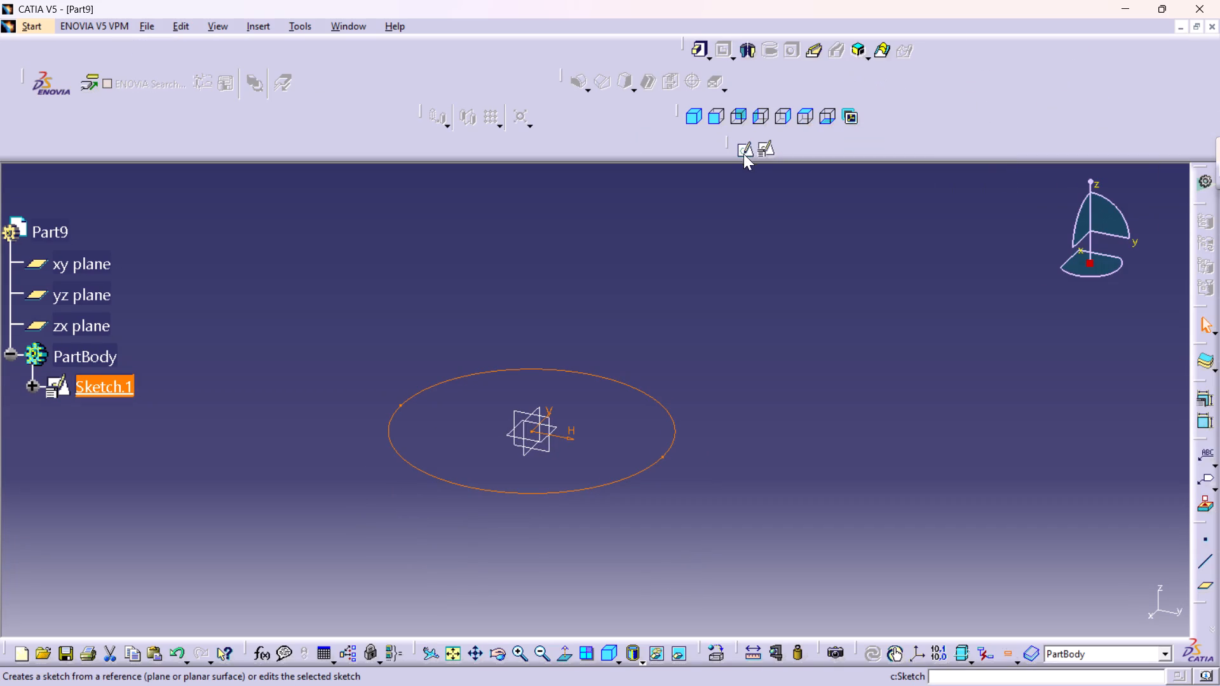
click(705, 55)
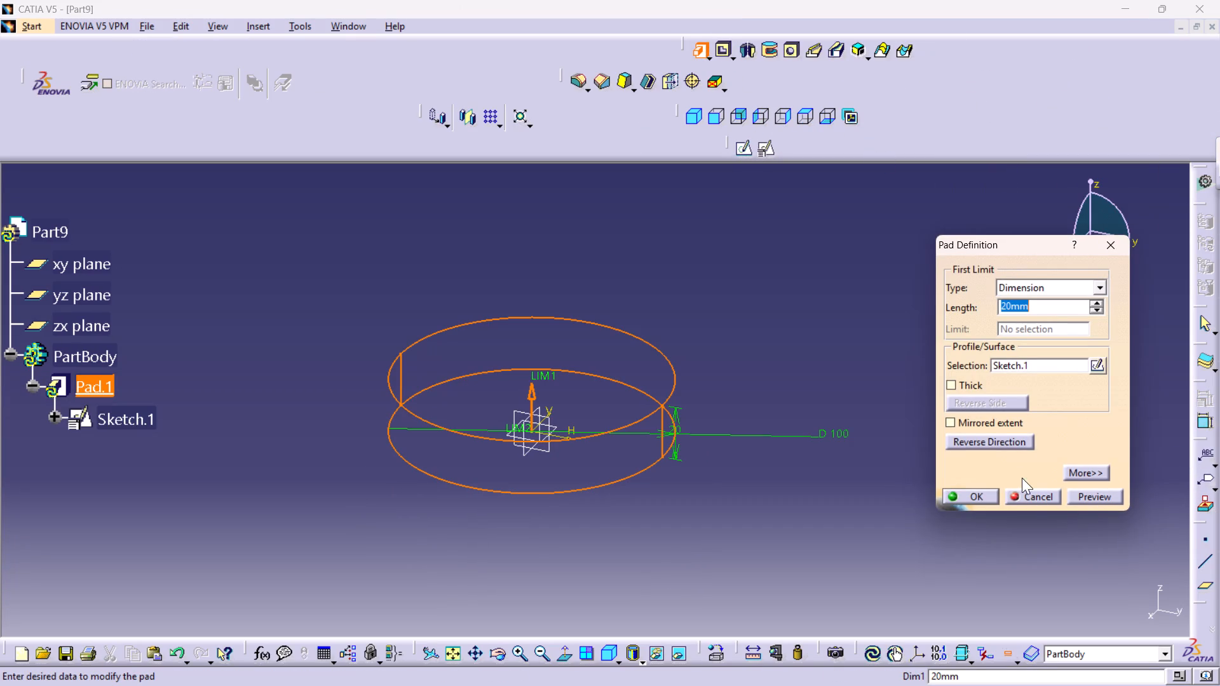
click(957, 421)
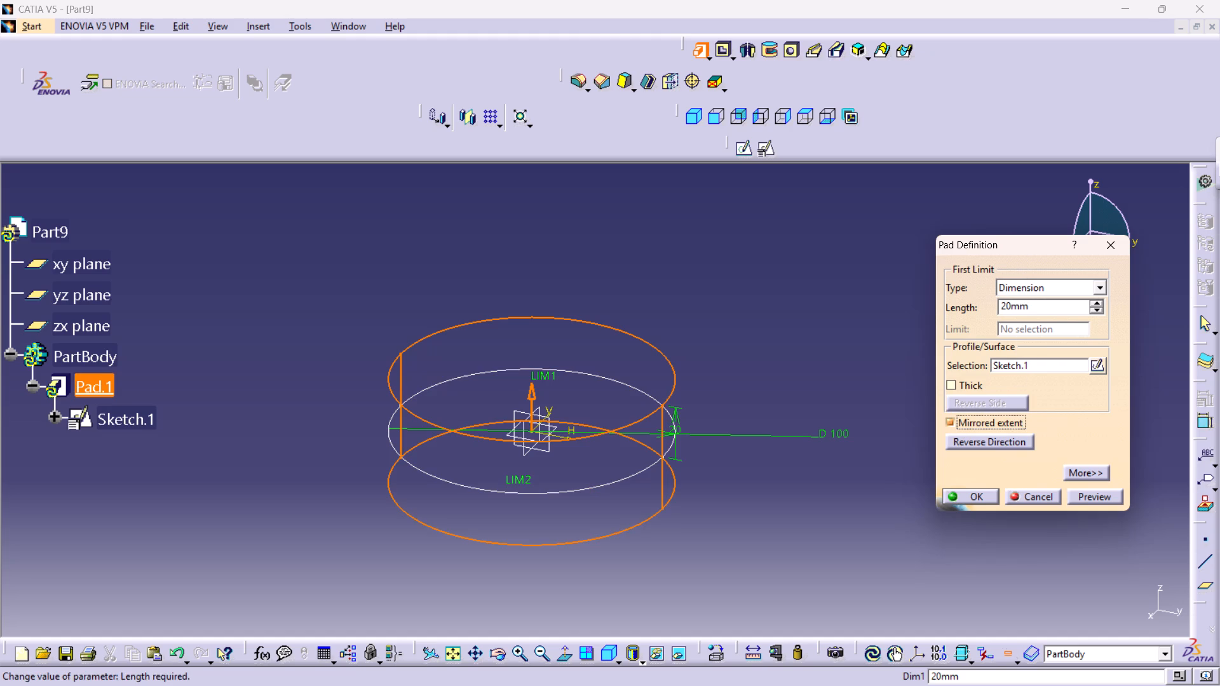
double_click(1037, 306)
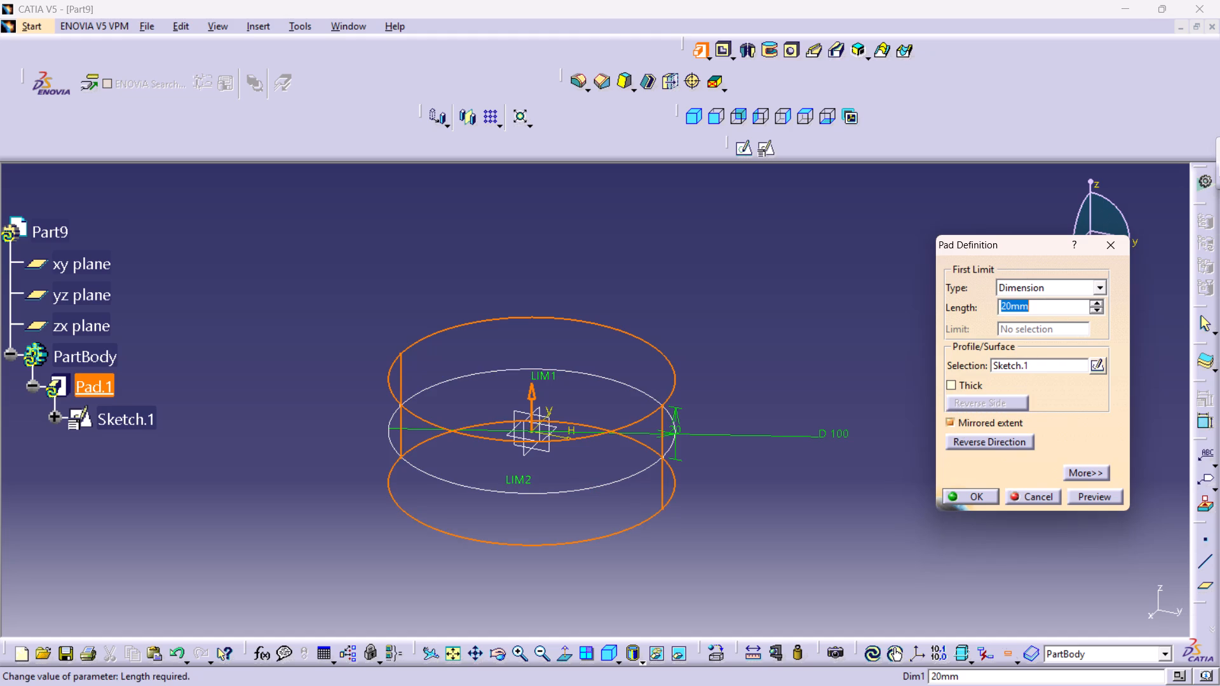
key(5)
key(BackSpace)
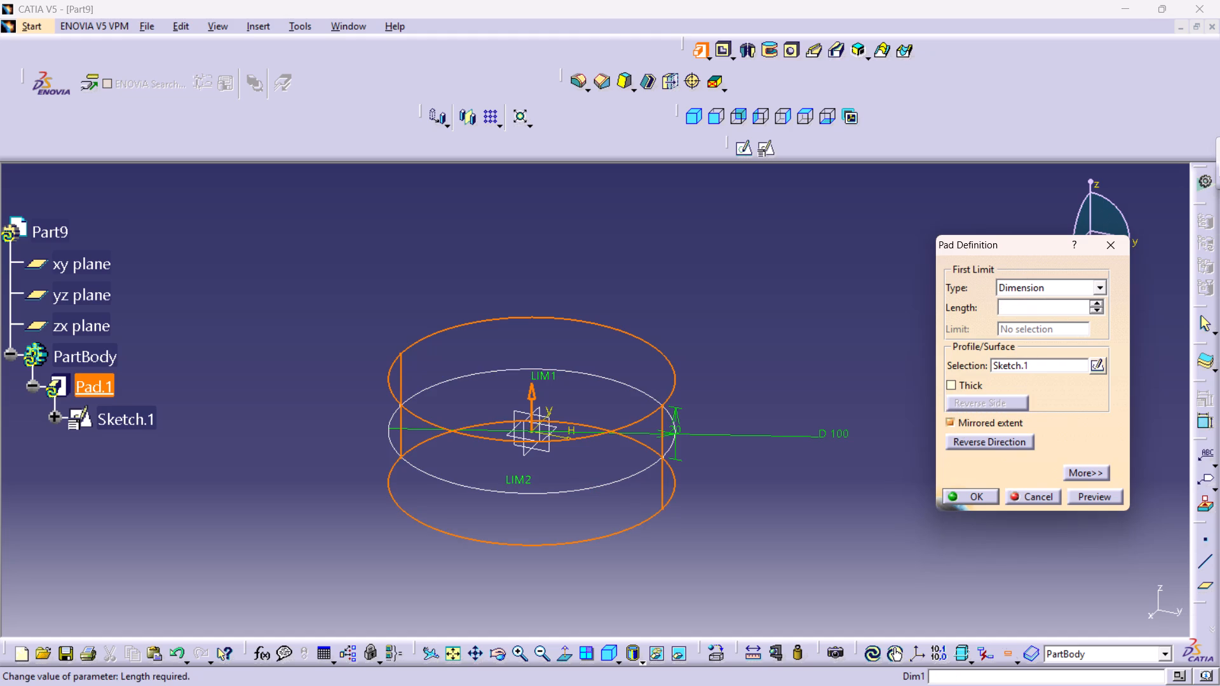
text(2.5)
key(Return)
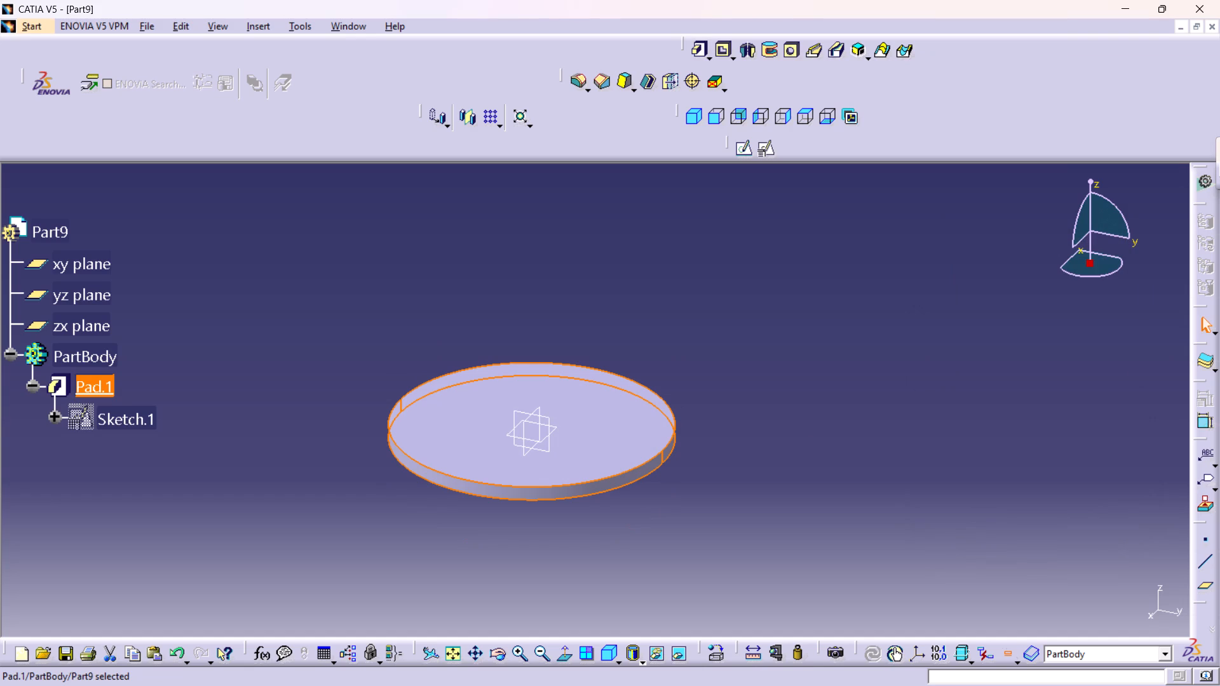
click(722, 341)
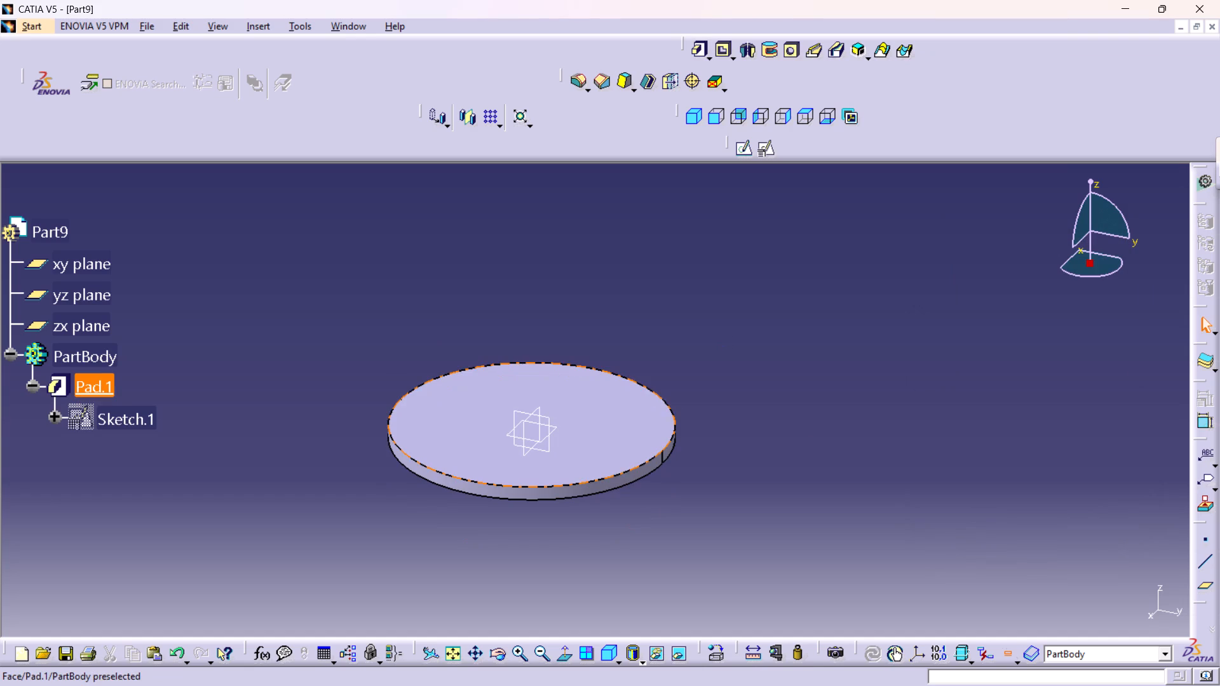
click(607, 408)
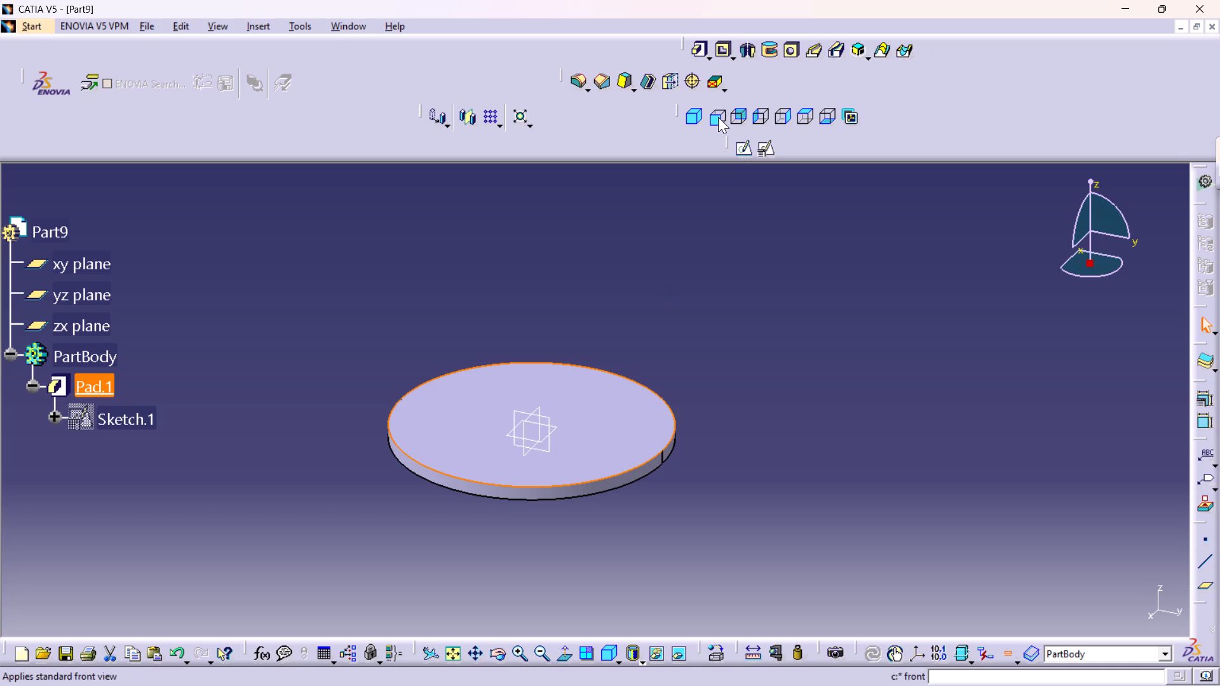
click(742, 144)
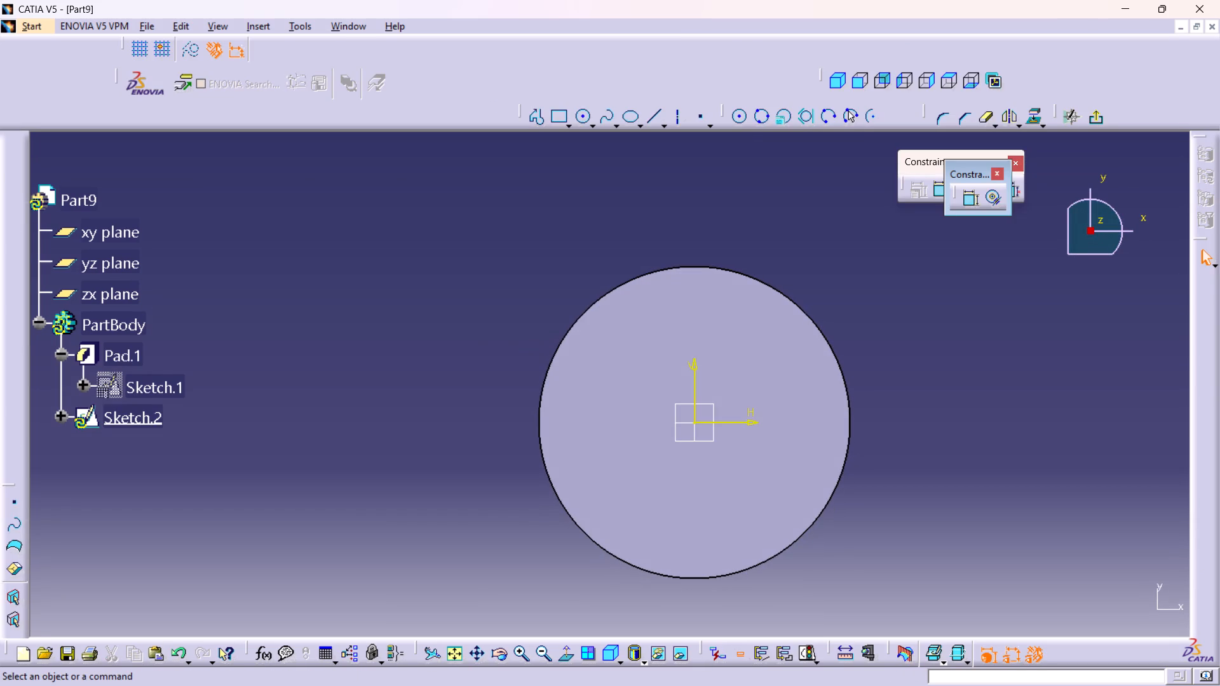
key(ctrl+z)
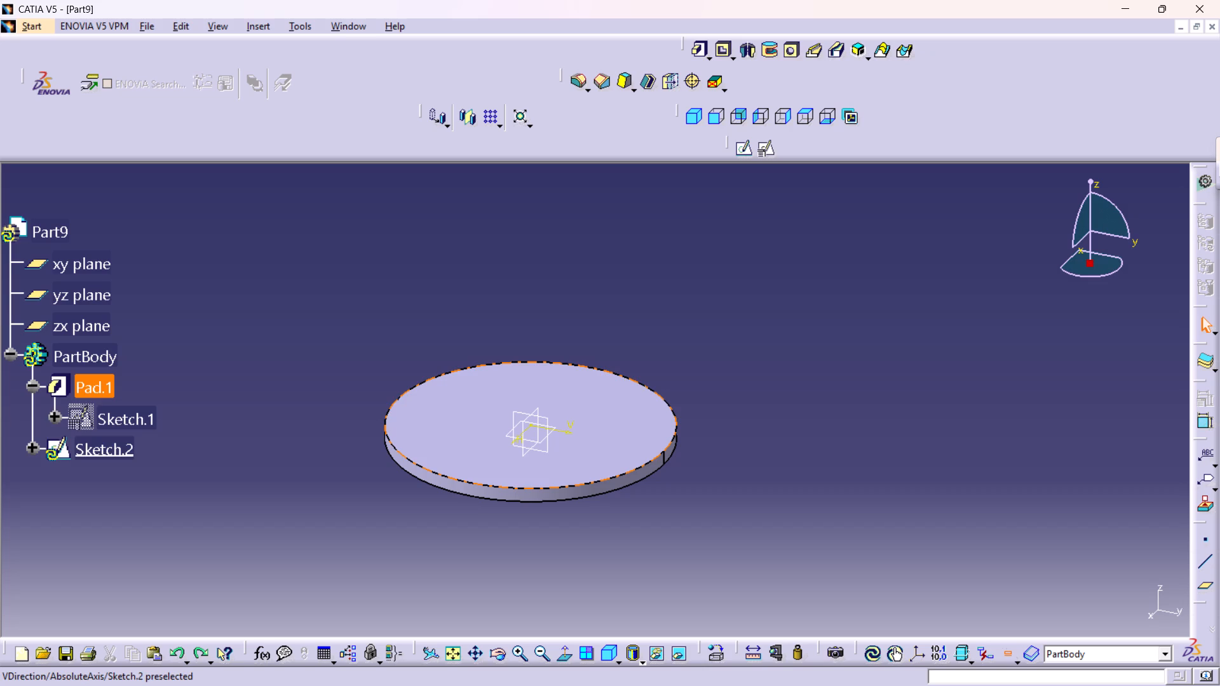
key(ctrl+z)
Create a positioned sketch on the disc's top face with swapped axes and a reversed V direction.
click(579, 424)
click(769, 151)
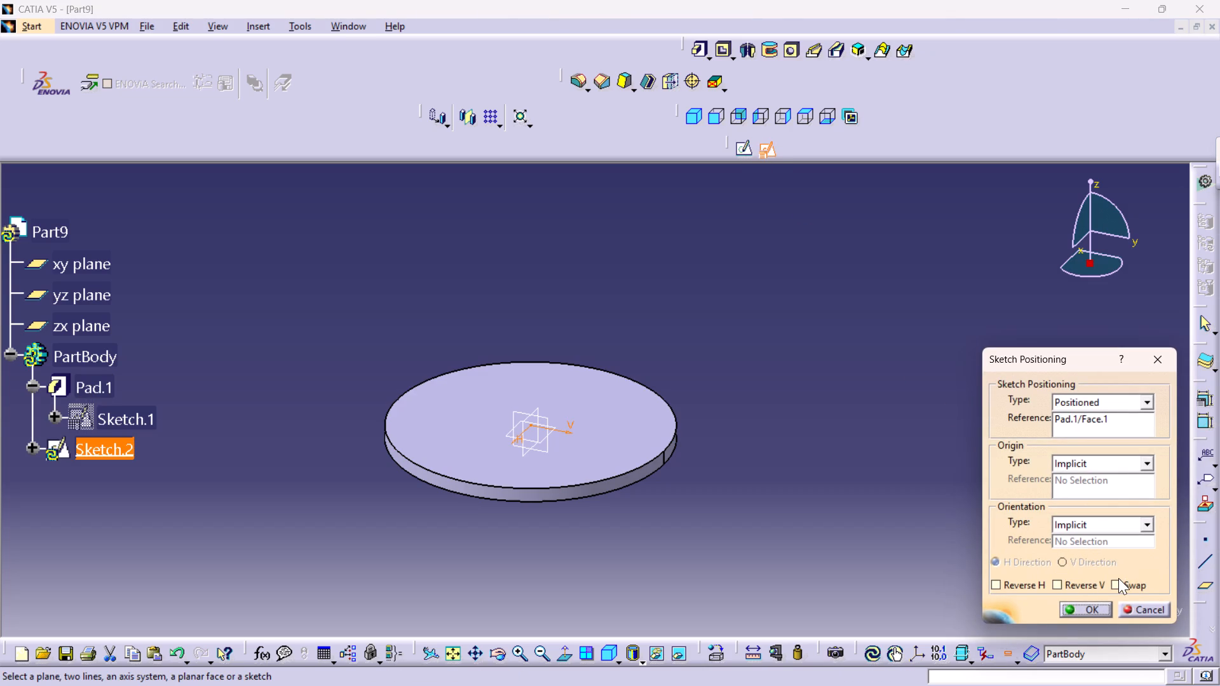
click(1118, 578)
click(1073, 588)
click(1076, 614)
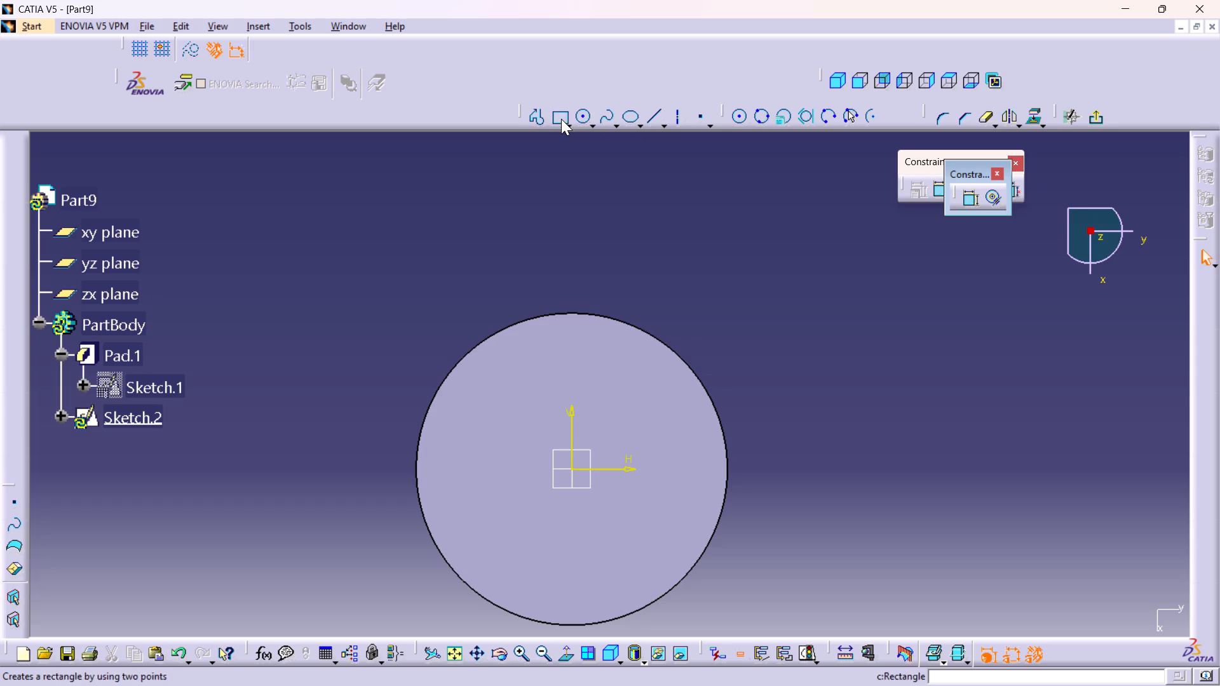
Sketch a circle about 72 mm in diameter centred on the origin of the disc's face.
double_click(579, 118)
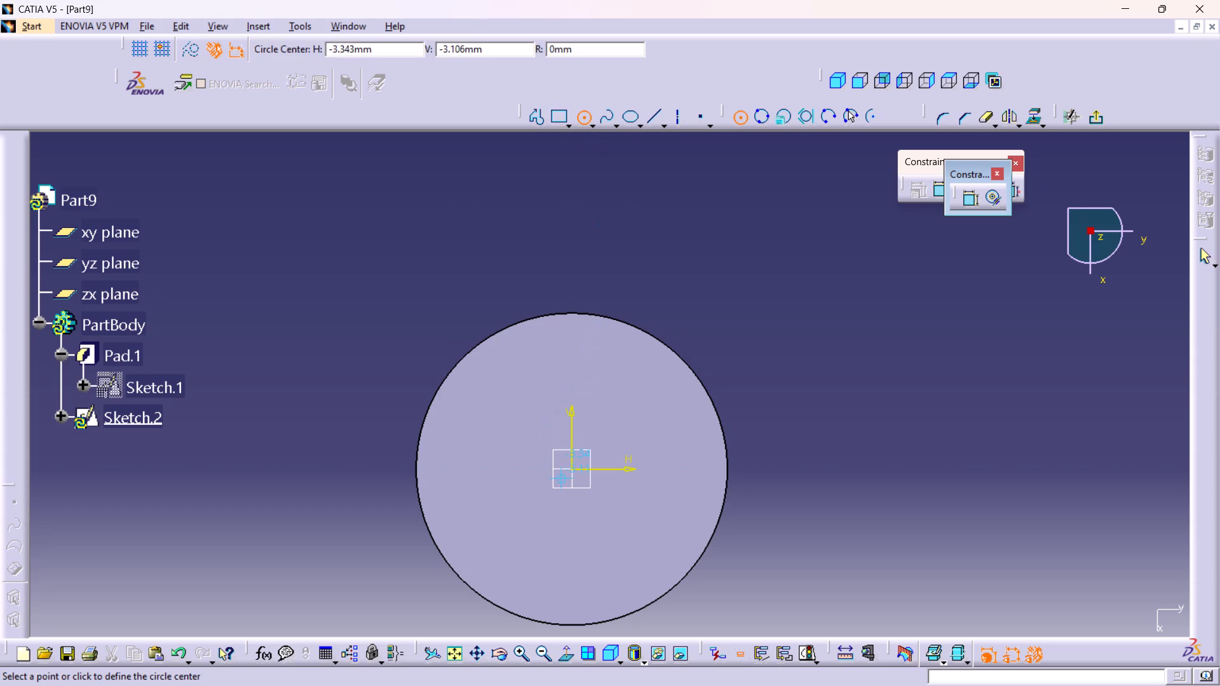
click(571, 466)
click(670, 526)
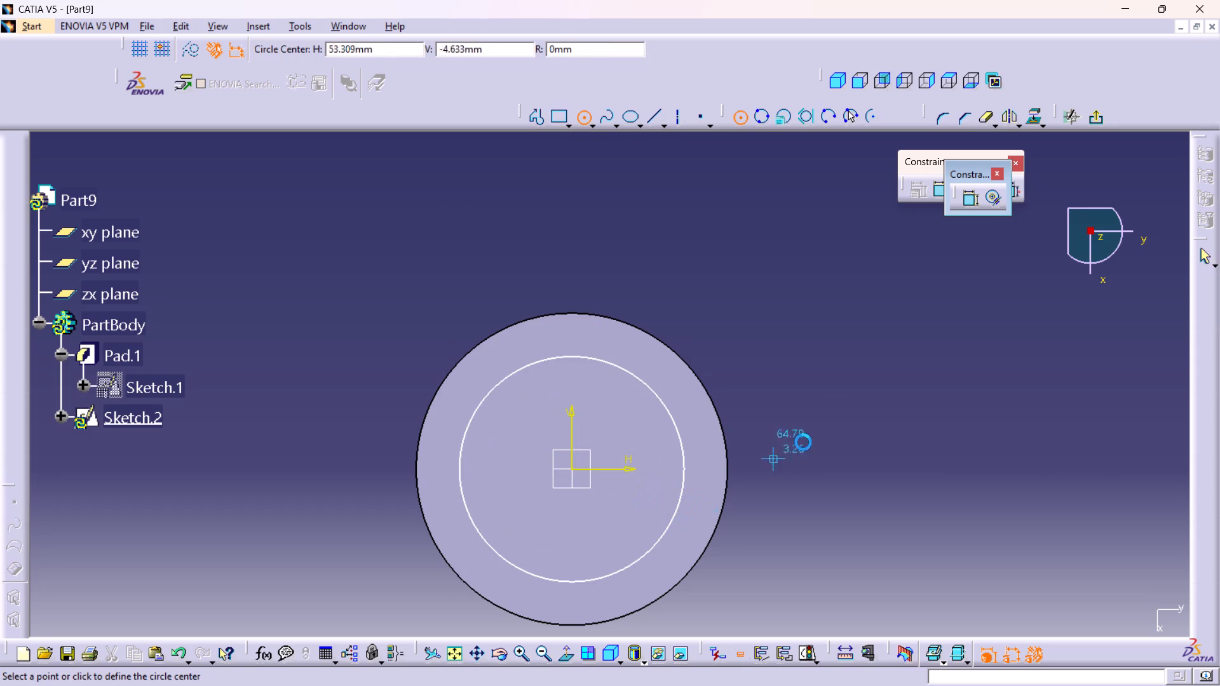
Constrain the inner circle on the disc's face to a diameter of 90 mm.
double_click(971, 203)
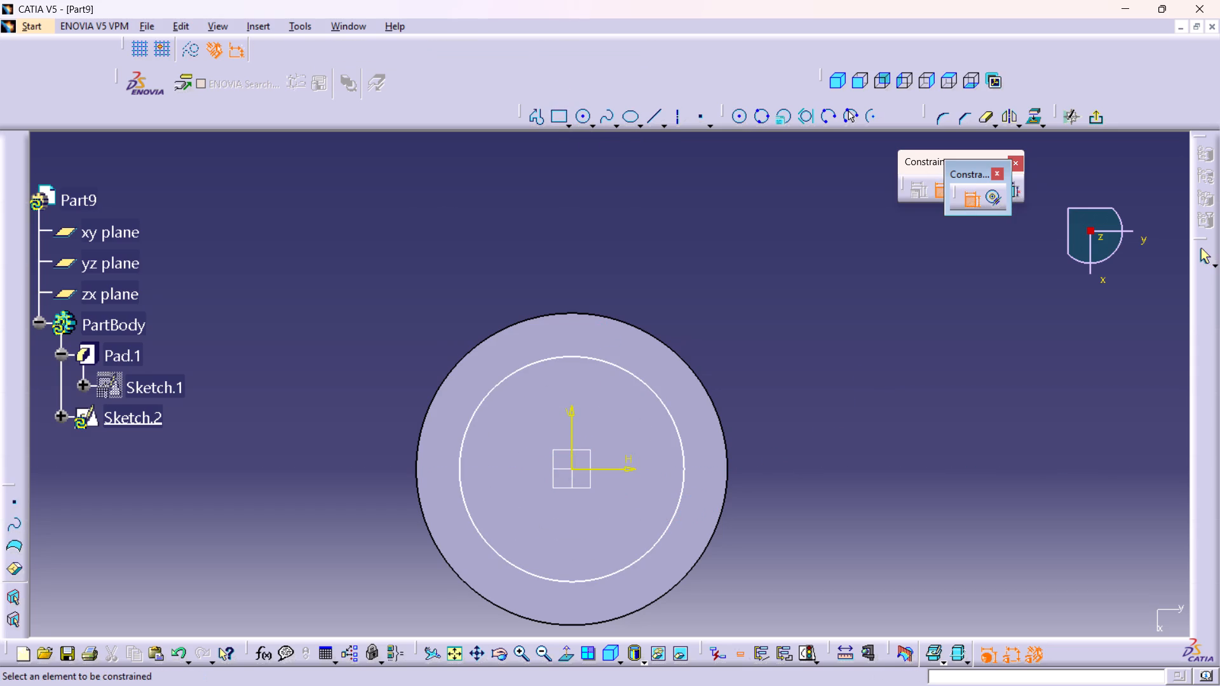
click(682, 443)
click(771, 374)
double_click(776, 368)
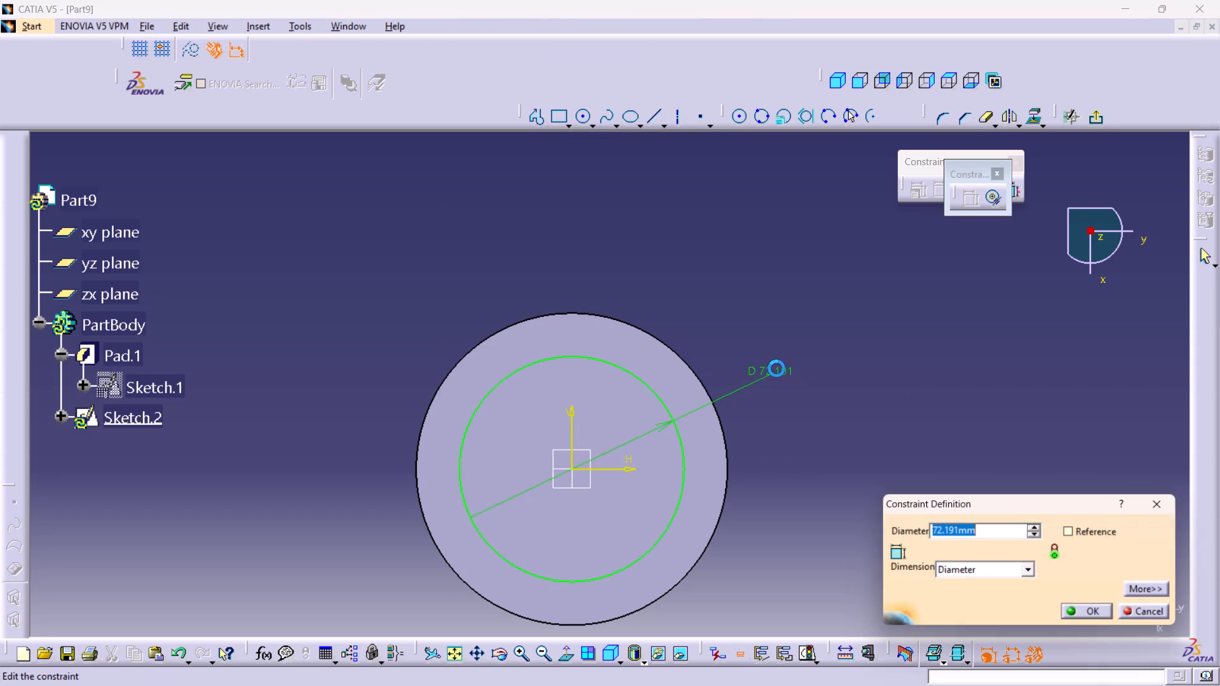
text(90)
key(Return)
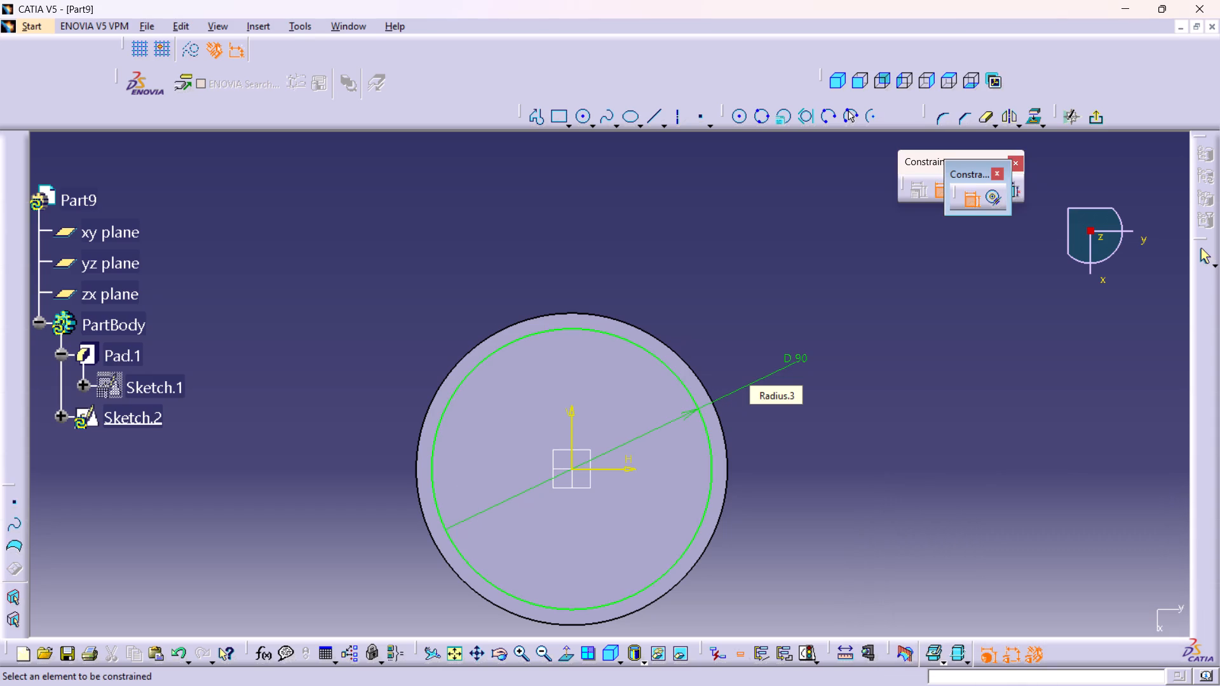
Project the disc's outer circular edge into the sketch as reference geometry.
middle_drag(576, 385, 576, 354)
right_click(576, 385)
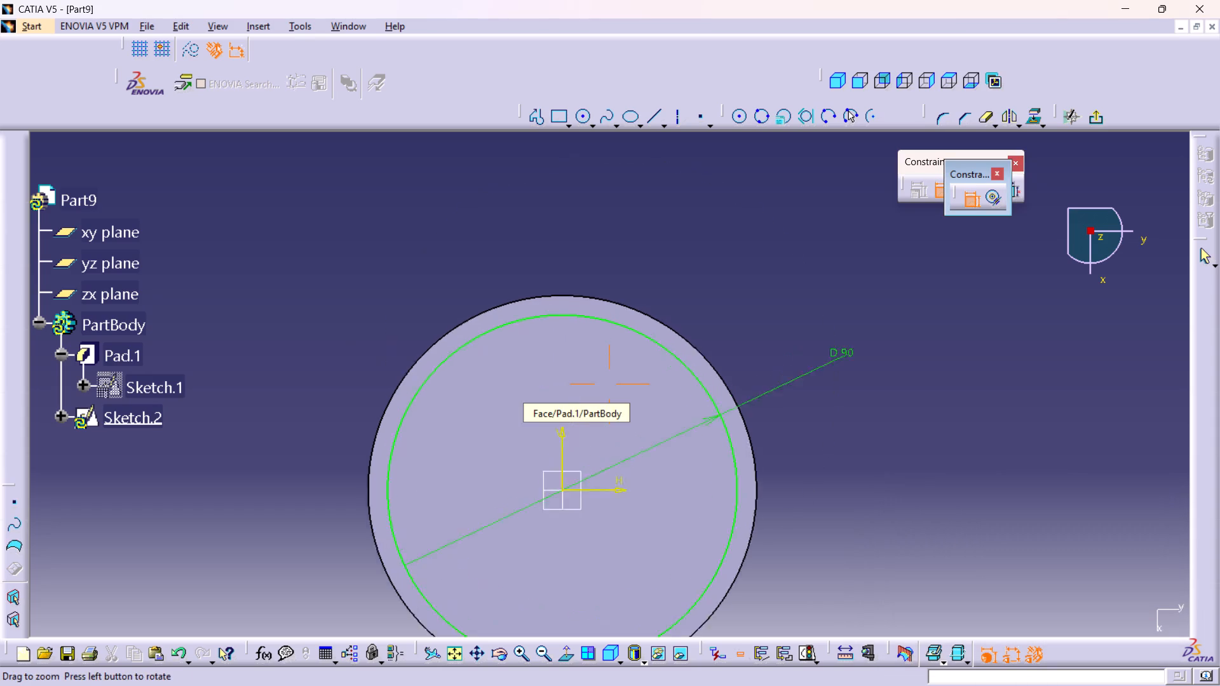
middle_drag(576, 354, 568, 279)
middle_drag(530, 281, 569, 448)
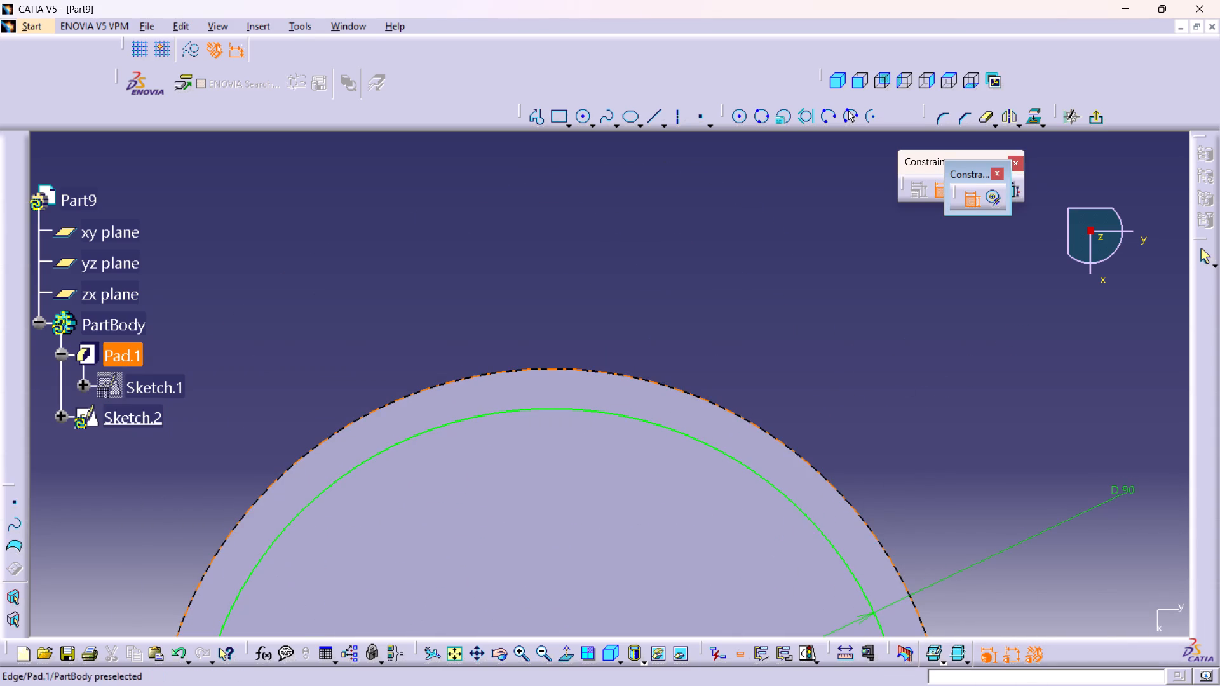
click(971, 198)
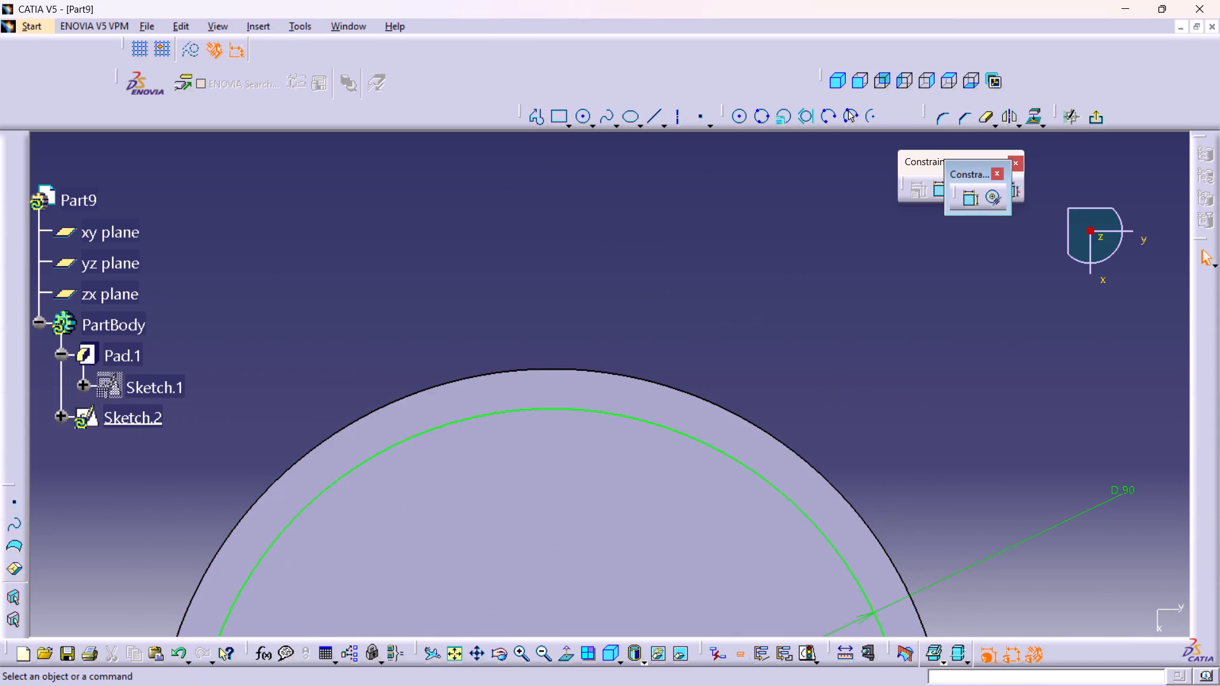
click(688, 393)
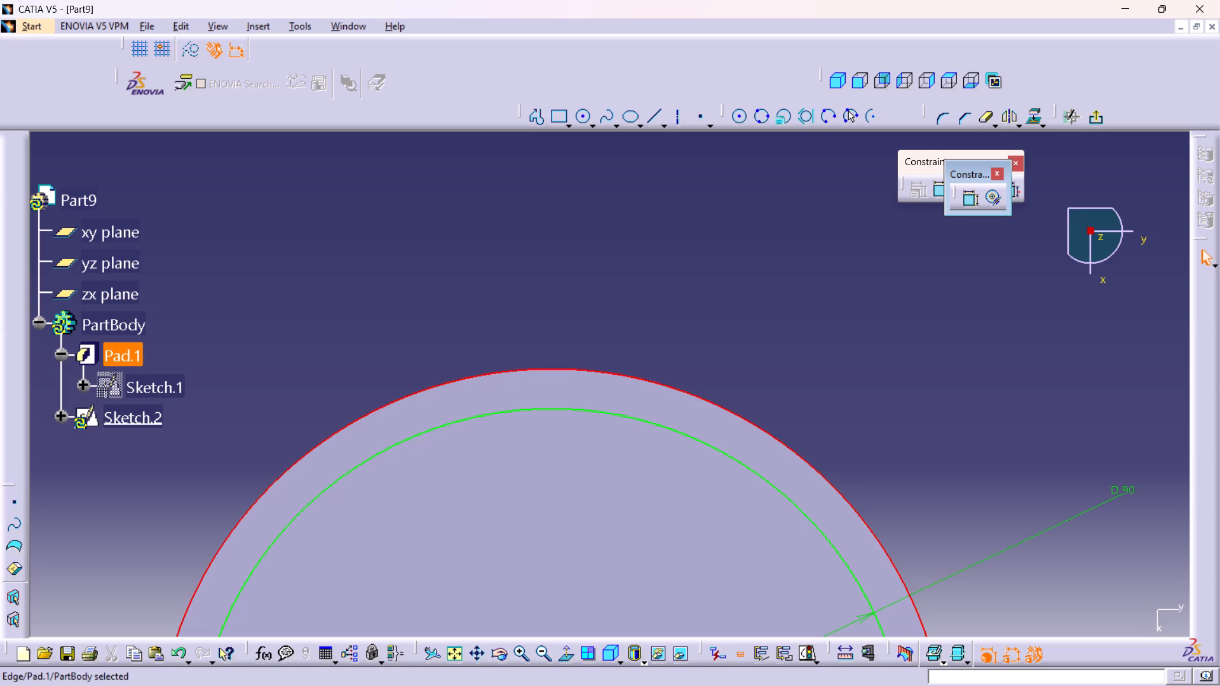
click(1033, 114)
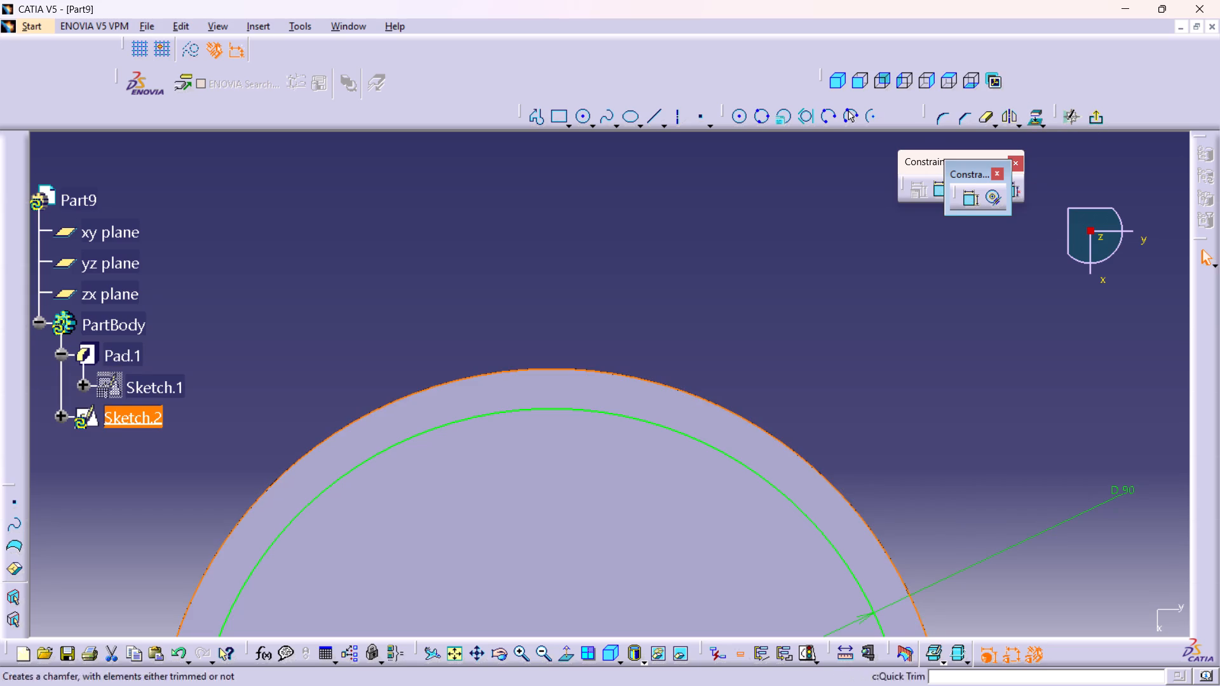
click(607, 255)
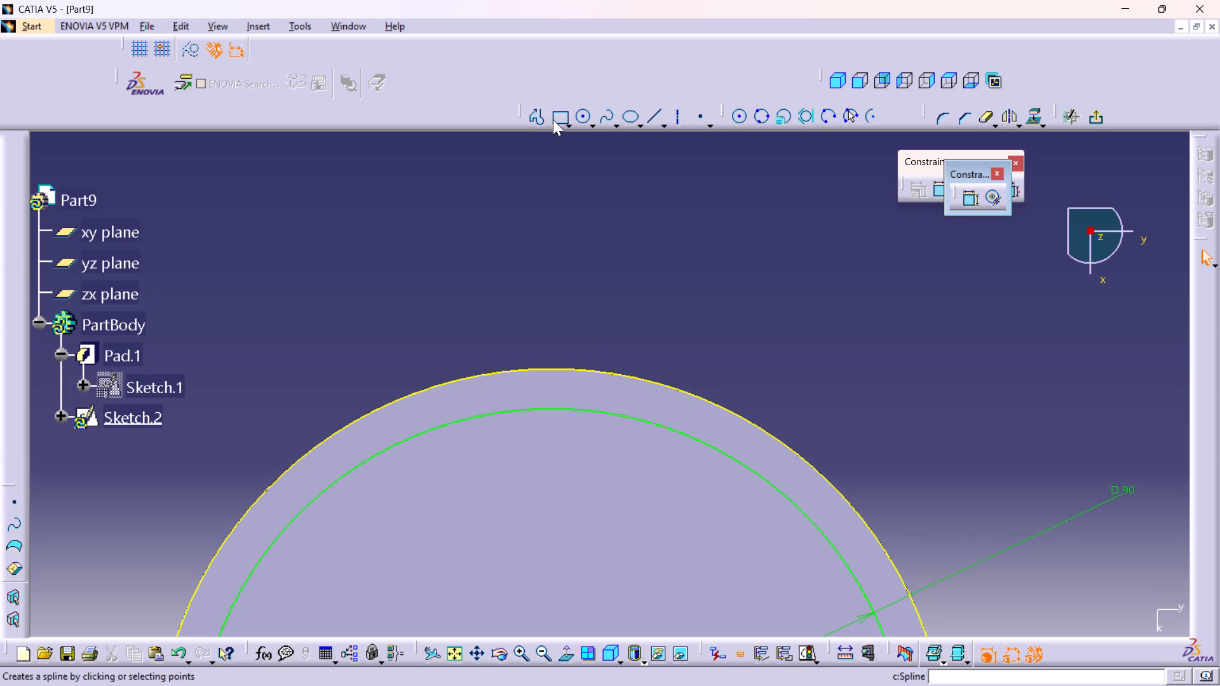
Sketch an open three-line profile just above the disc's top edge, about 9.4 mm wide, with two vertical legs joined by a horizontal line.
double_click(535, 111)
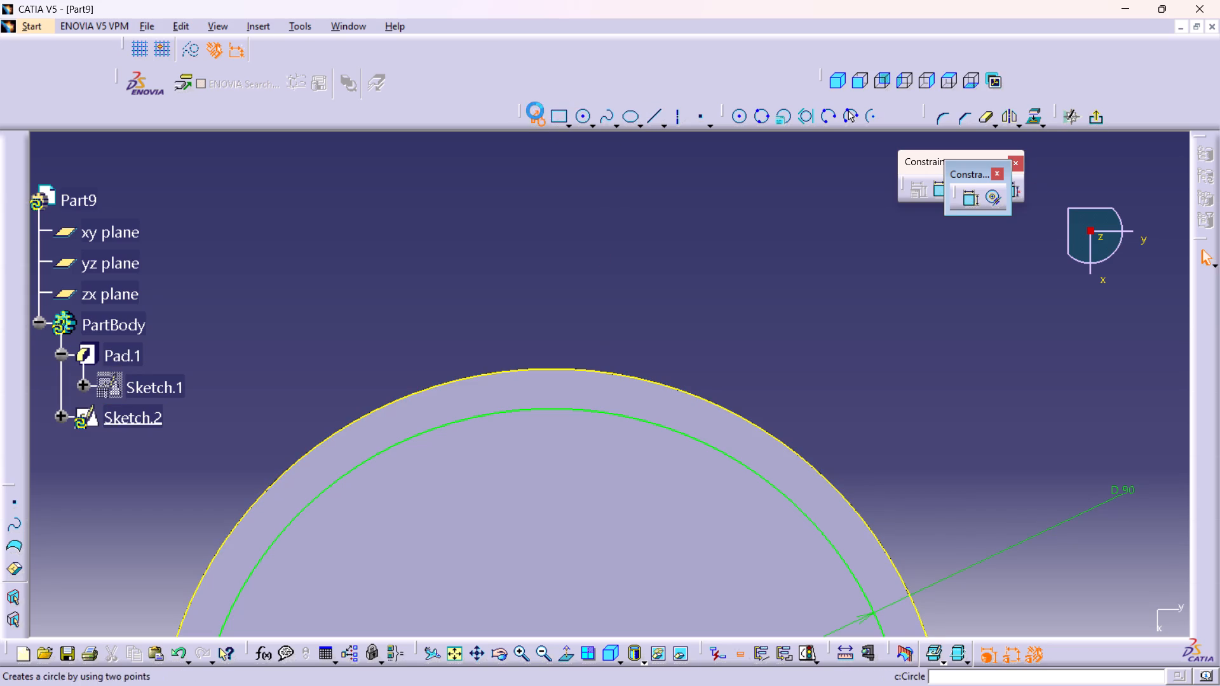
click(505, 353)
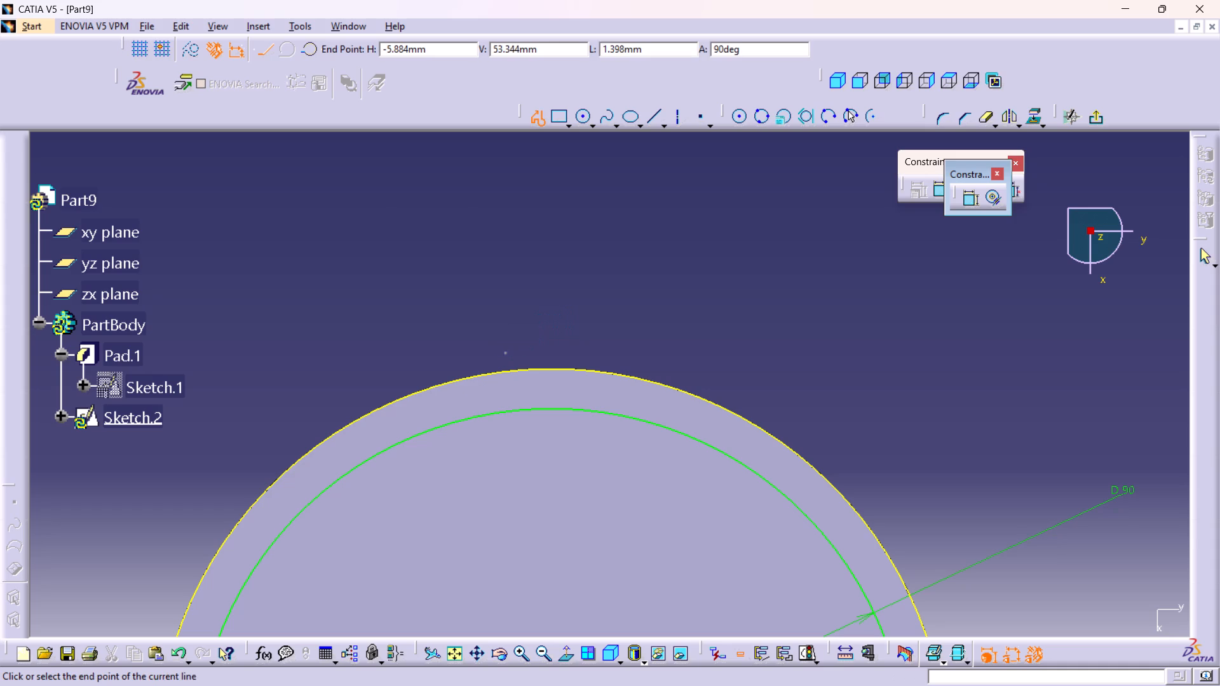
click(505, 314)
click(581, 312)
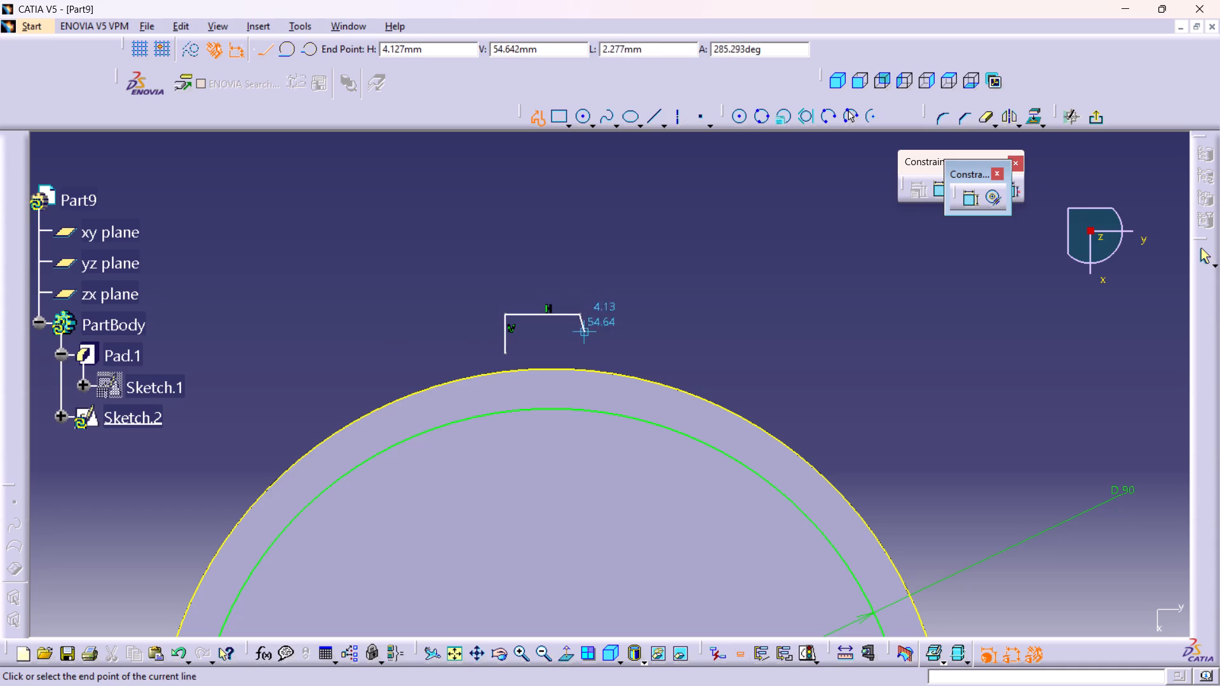
click(581, 351)
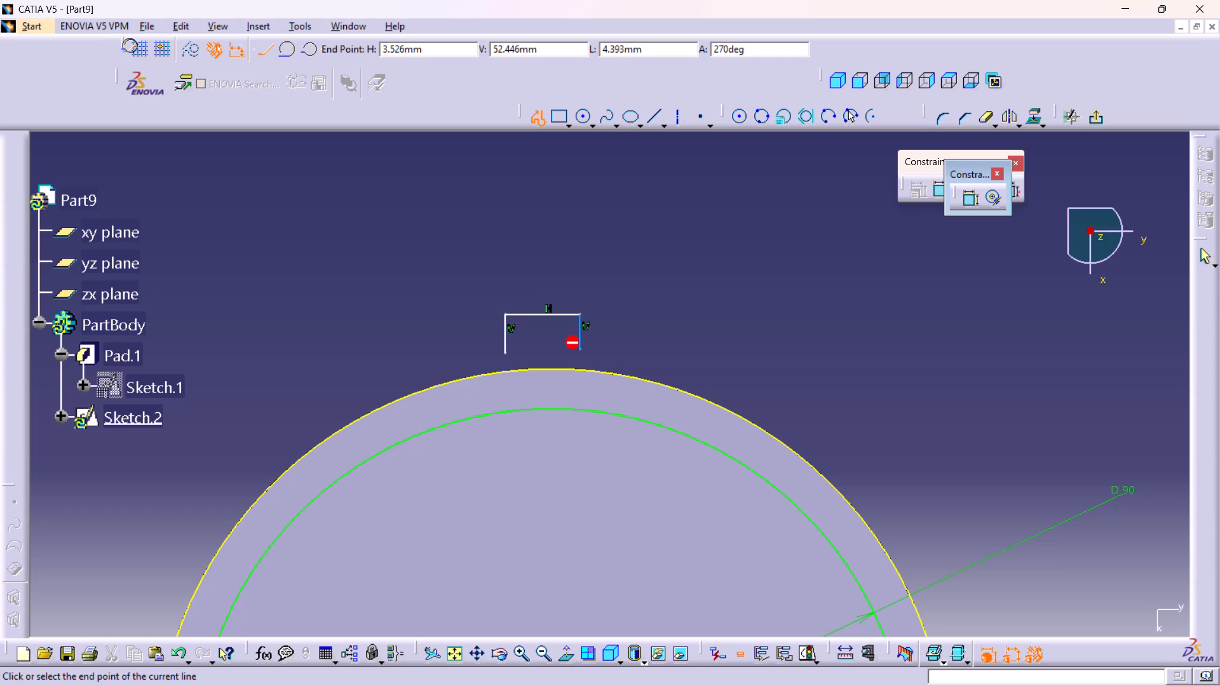
click(581, 351)
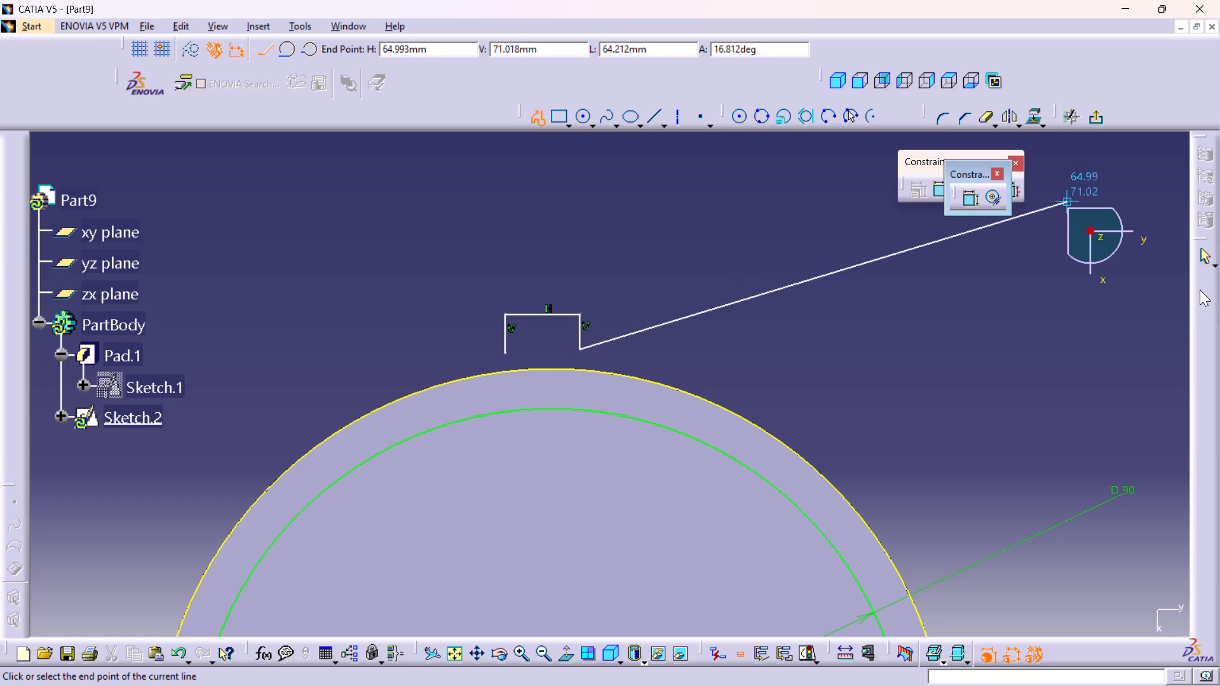
click(1204, 252)
Dimension the distance between the profile's two vertical lines and set it to 8 mm.
middle_drag(525, 332, 517, 243)
right_click(525, 332)
click(496, 296)
middle_click(629, 274)
right_click(630, 273)
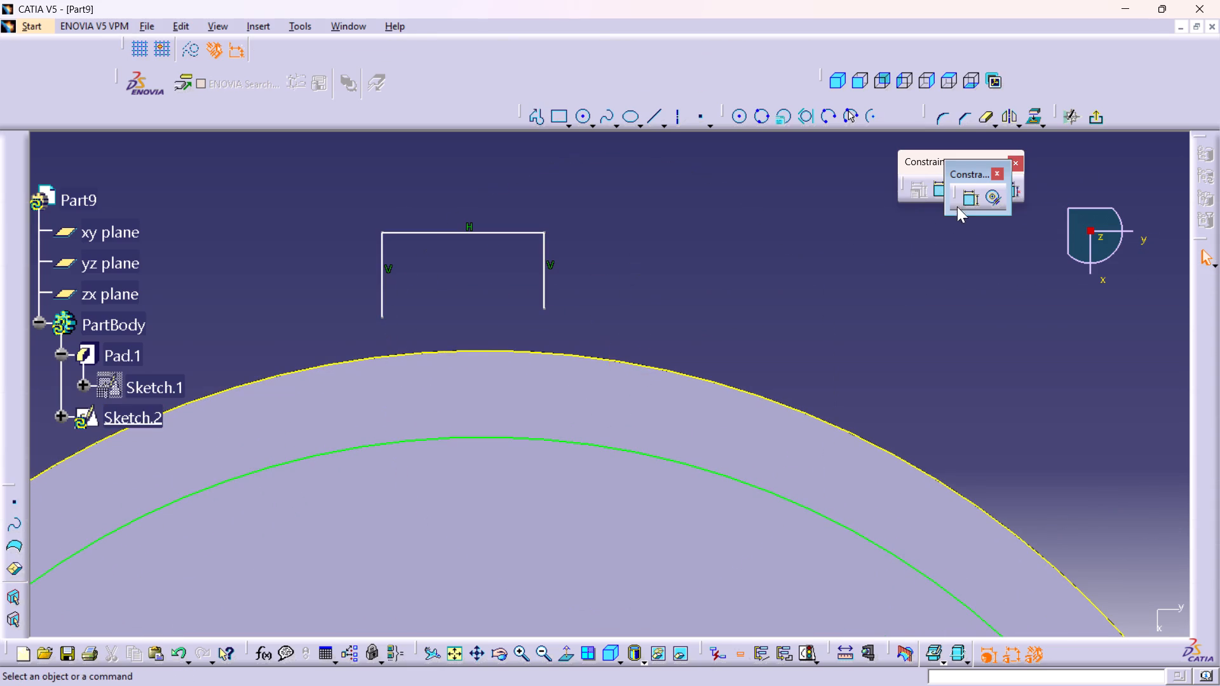
double_click(976, 200)
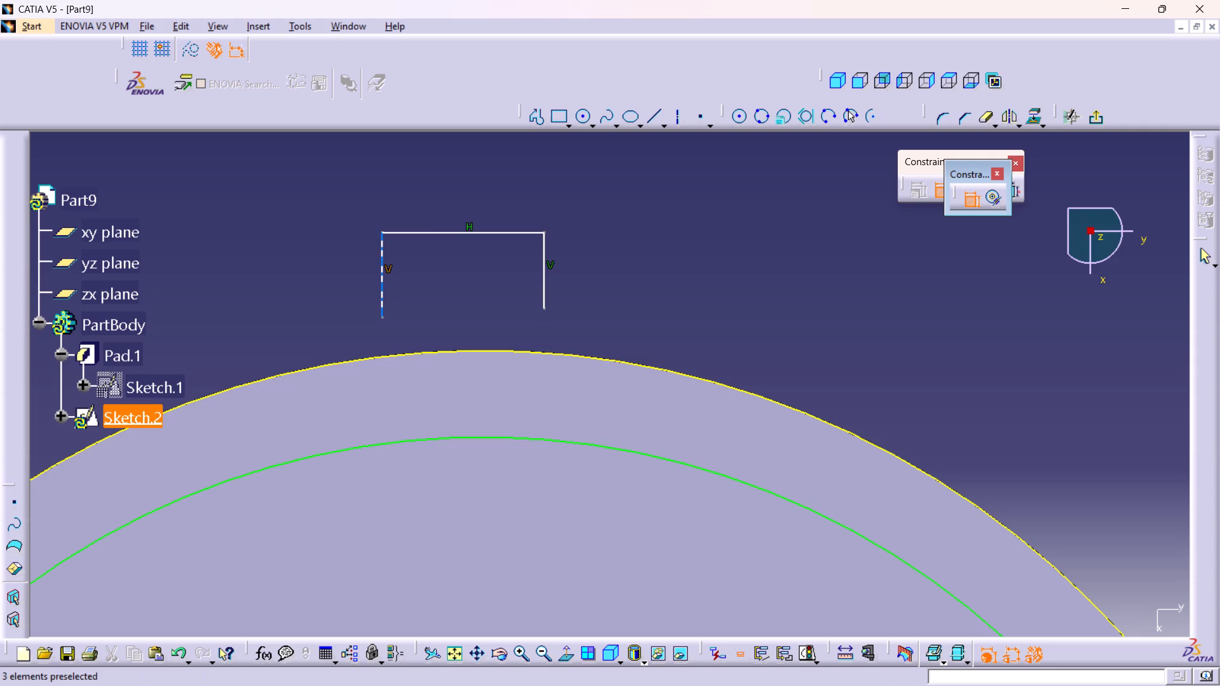
click(382, 267)
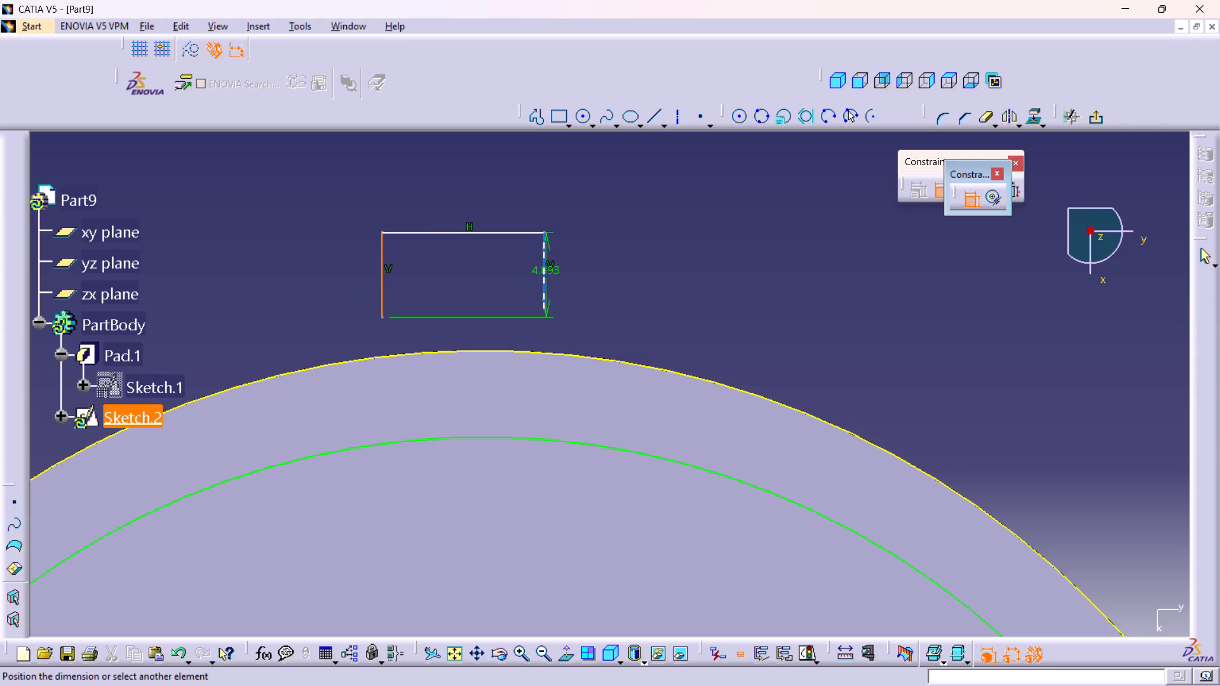
click(543, 276)
click(468, 184)
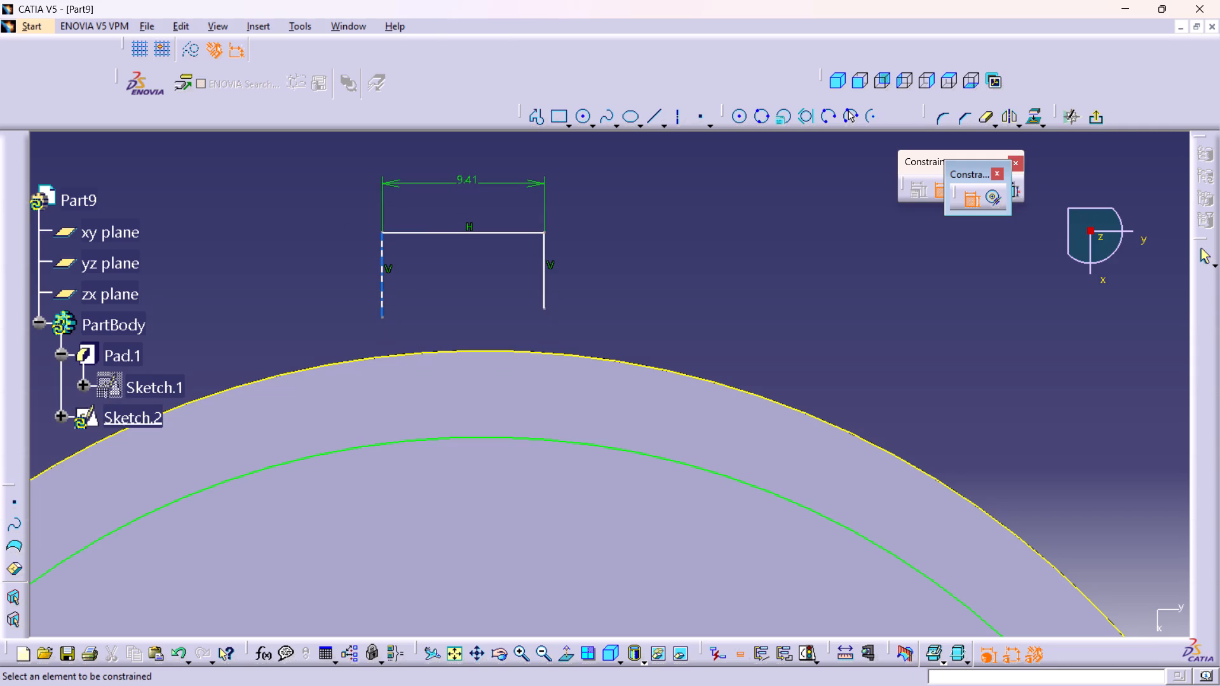
double_click(467, 180)
key(8)
key(Return)
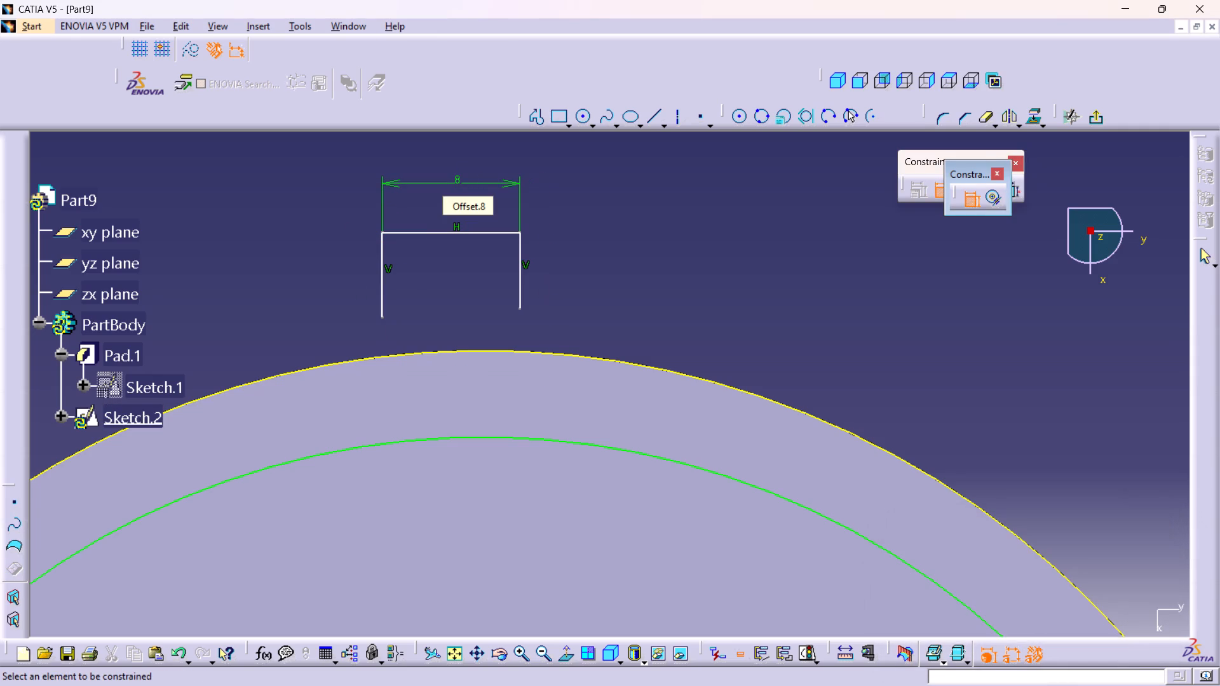
Make the profile's two vertical lines symmetric about the sketch's vertical axis.
click(384, 274)
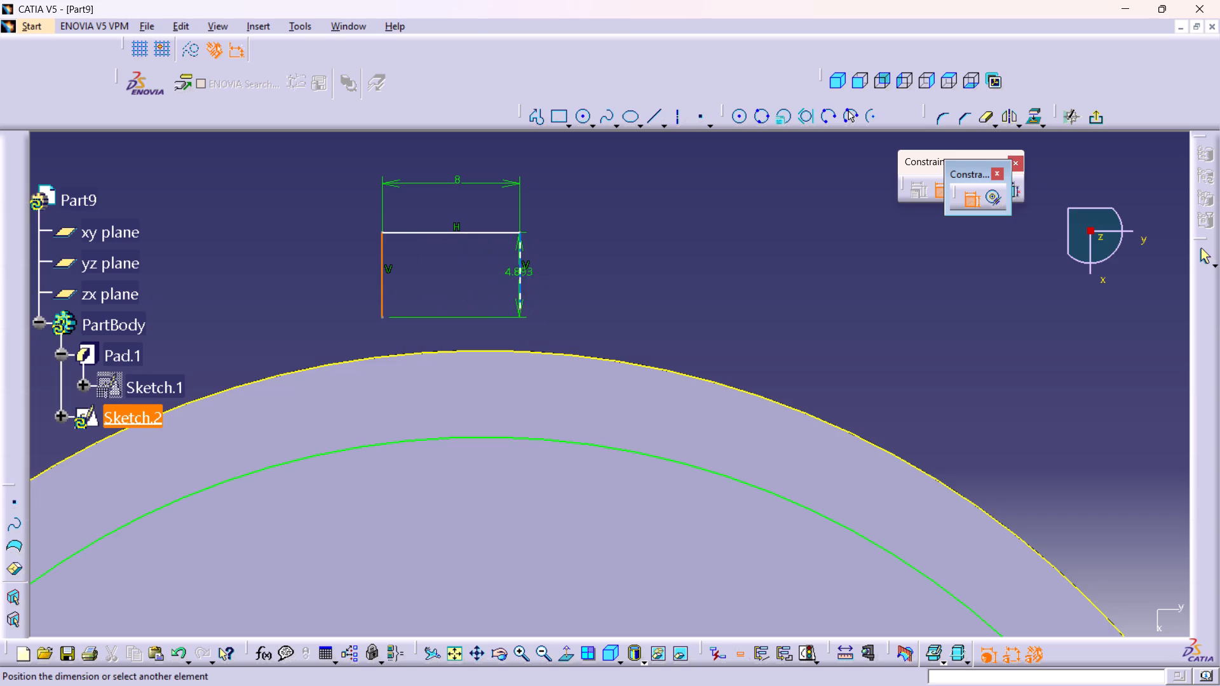
click(520, 276)
right_click(505, 329)
click(560, 483)
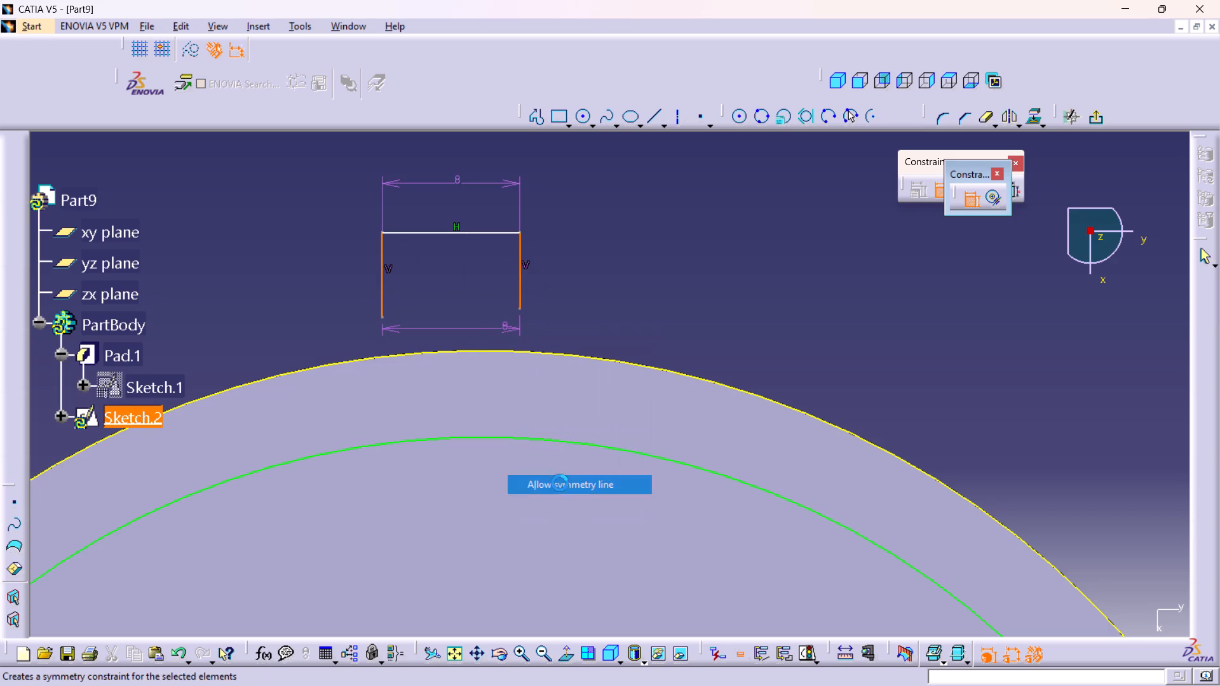
middle_drag(560, 483, 629, 30)
middle_drag(594, 334, 609, 50)
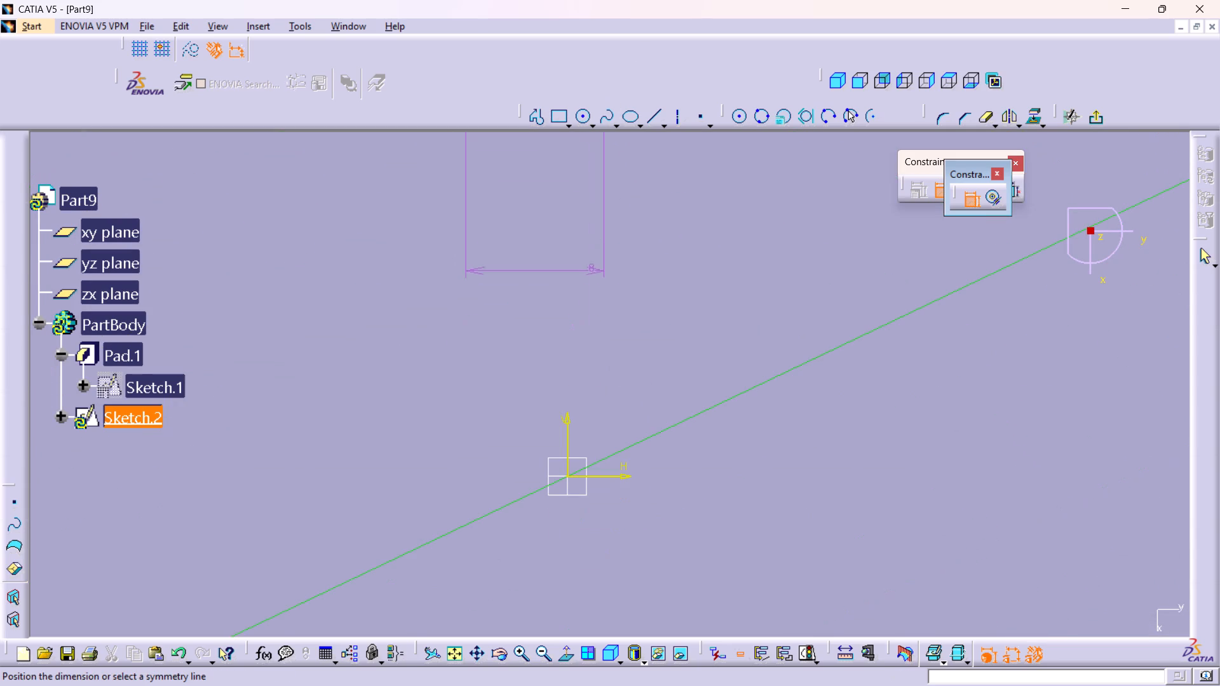
click(568, 414)
Make the lower endpoint of the left vertical line coincident with the 90 mm circle.
middle_drag(546, 264, 563, 600)
middle_drag(564, 274, 568, 595)
middle_drag(571, 389, 577, 389)
right_click(571, 389)
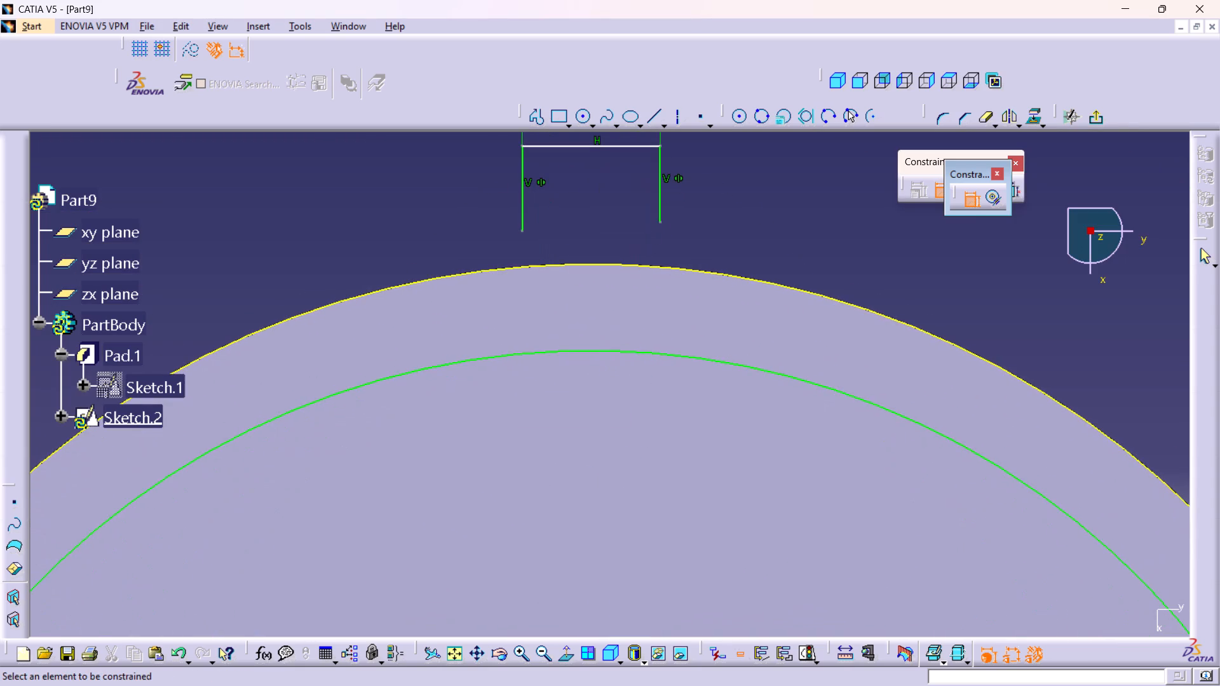
middle_drag(642, 224, 553, 326)
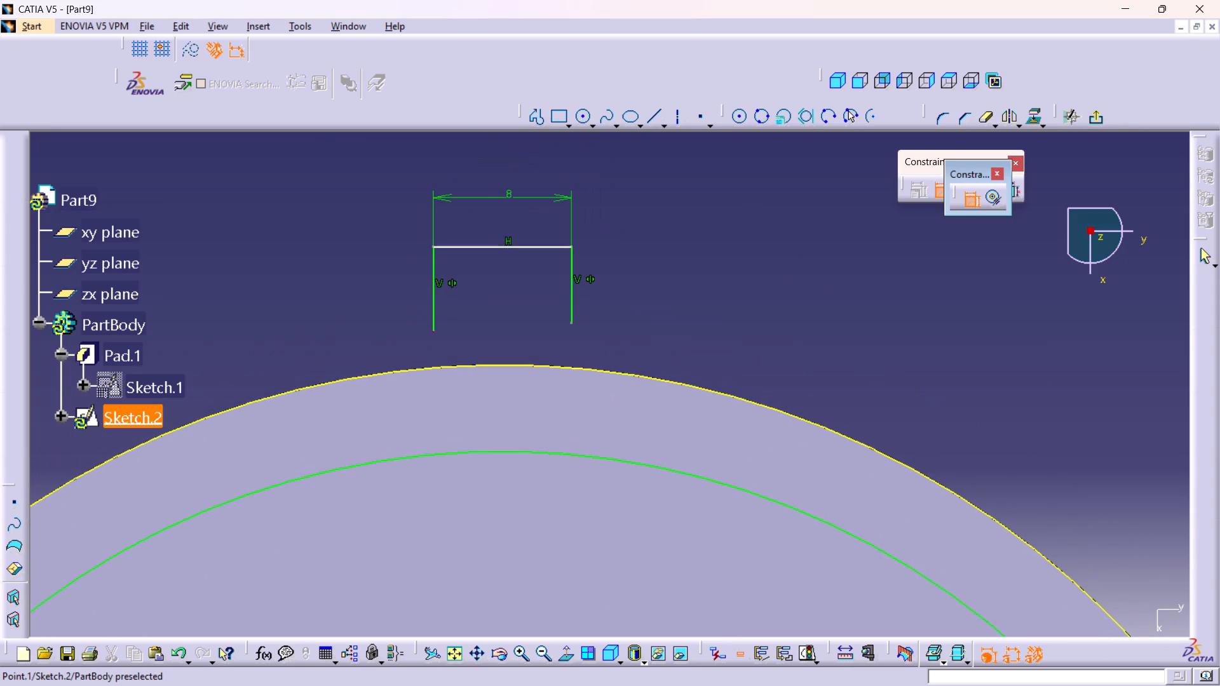
drag(434, 330, 440, 342)
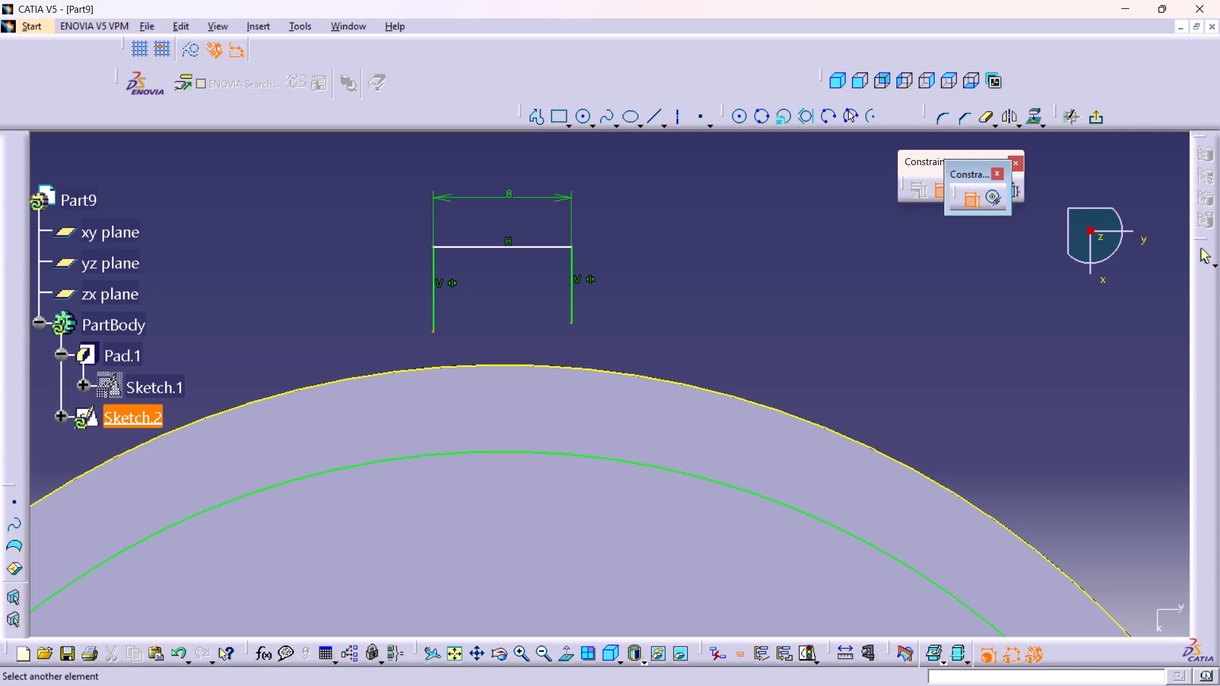
click(437, 452)
right_click(300, 341)
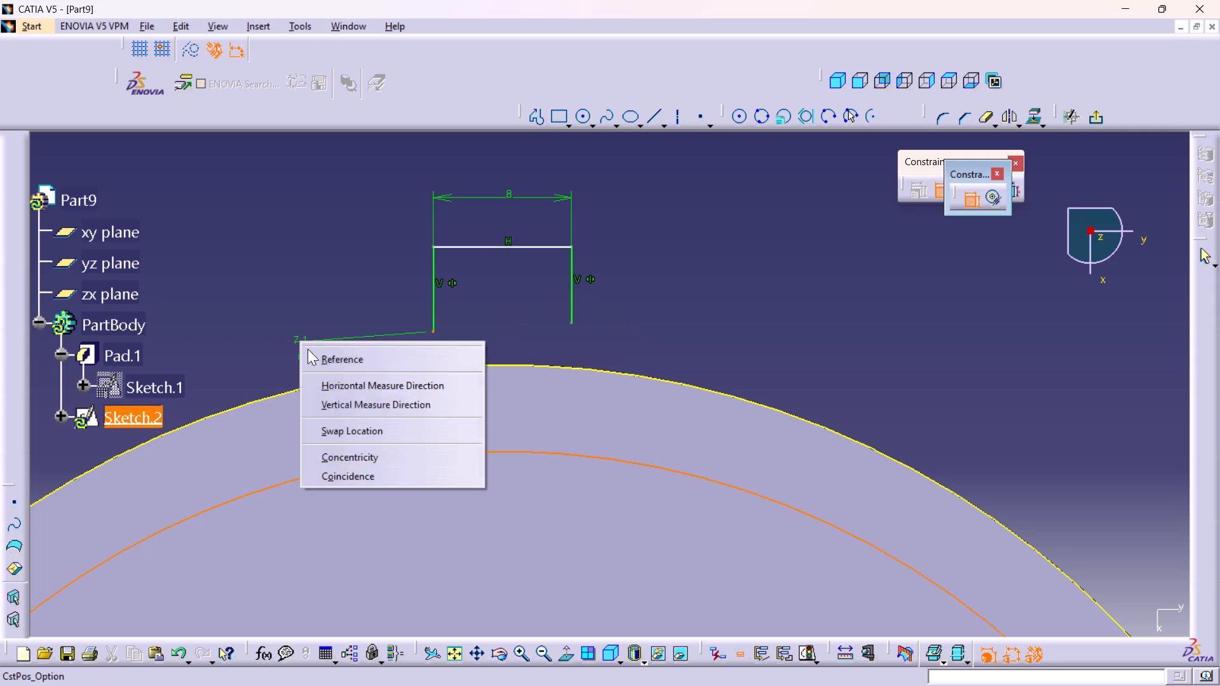
click(370, 476)
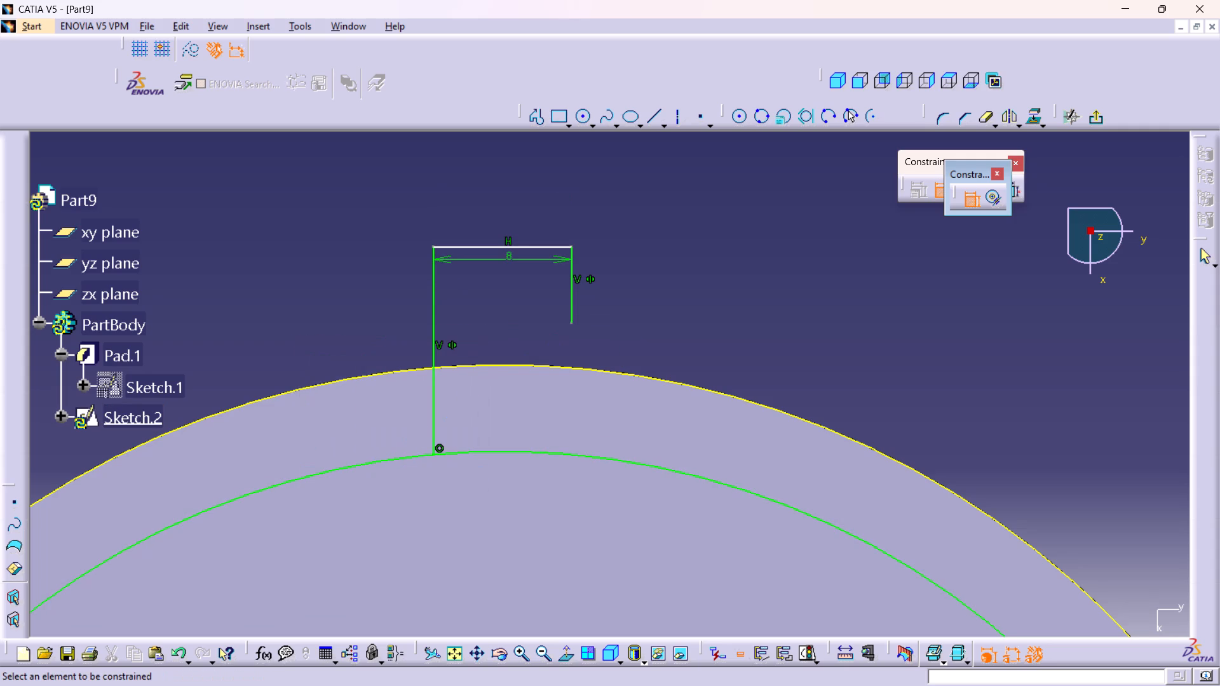
Dimension the length of the profile's left vertical line.
click(434, 302)
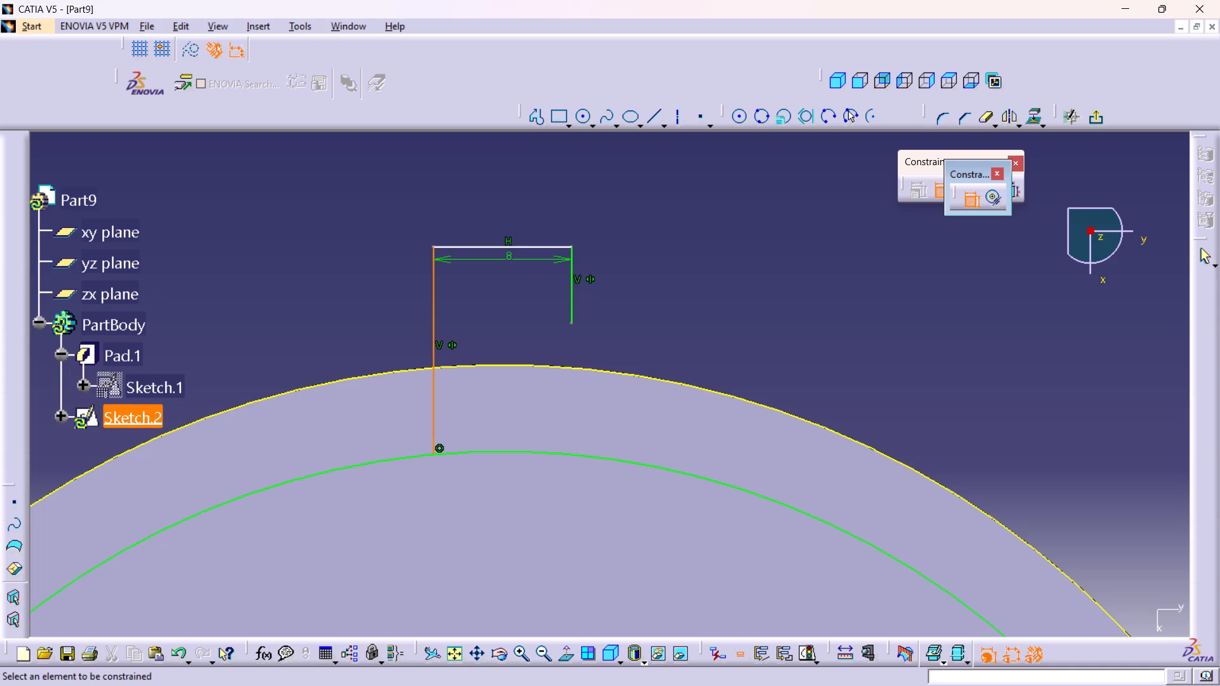
click(344, 329)
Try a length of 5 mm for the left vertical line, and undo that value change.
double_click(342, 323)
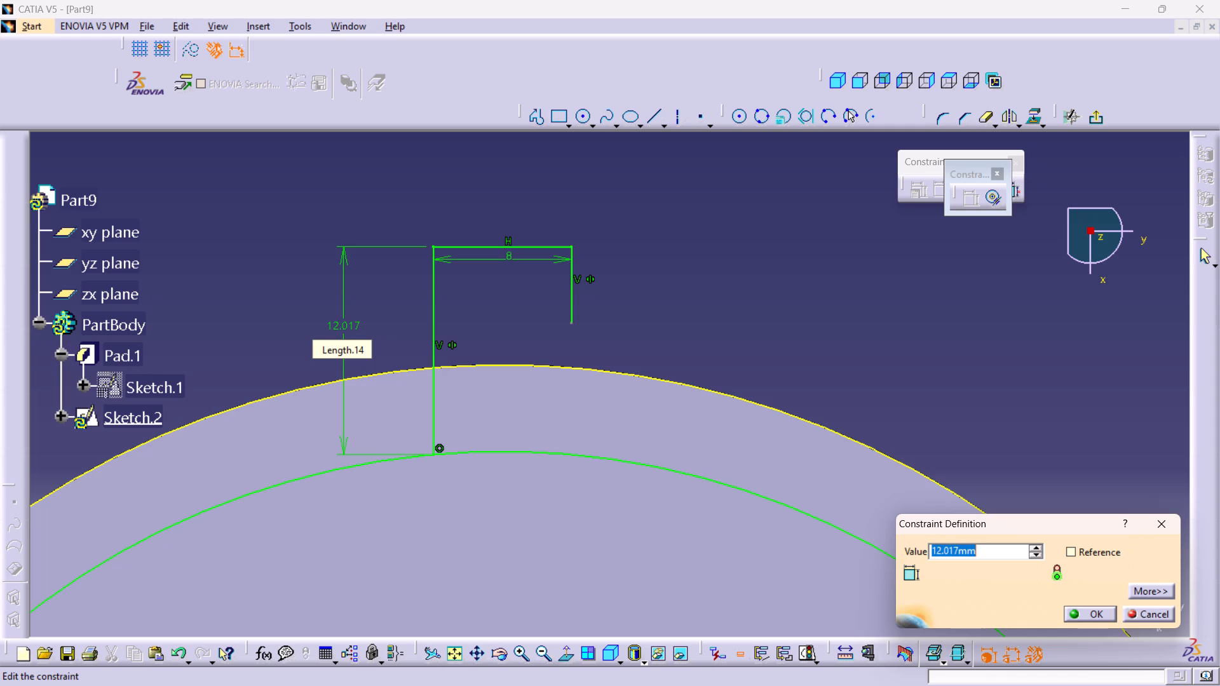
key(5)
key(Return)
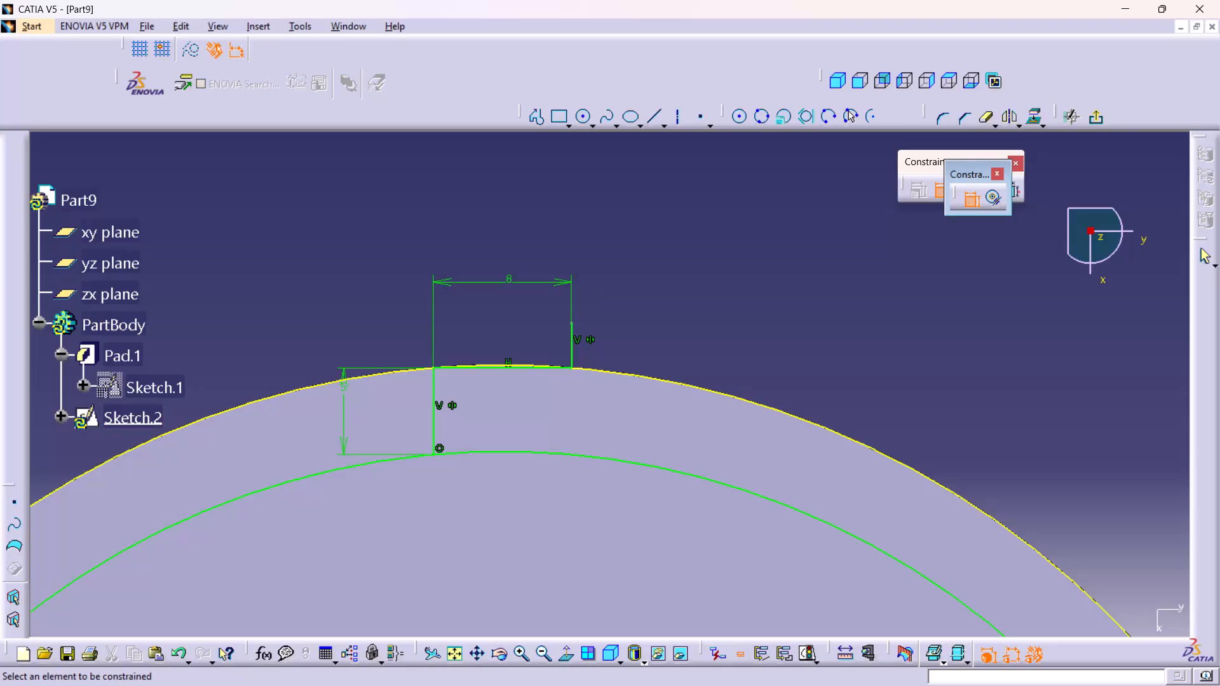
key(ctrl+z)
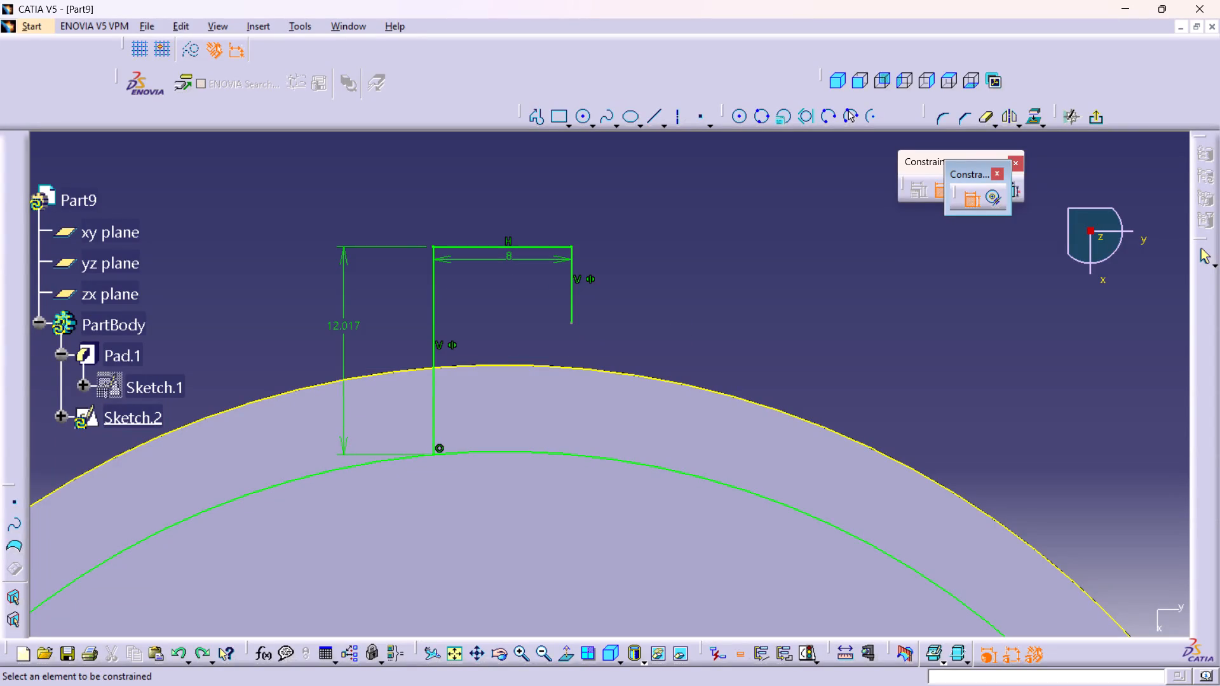
Dimension the profile's right vertical line and set its length to 6 mm.
click(572, 289)
click(665, 284)
double_click(665, 278)
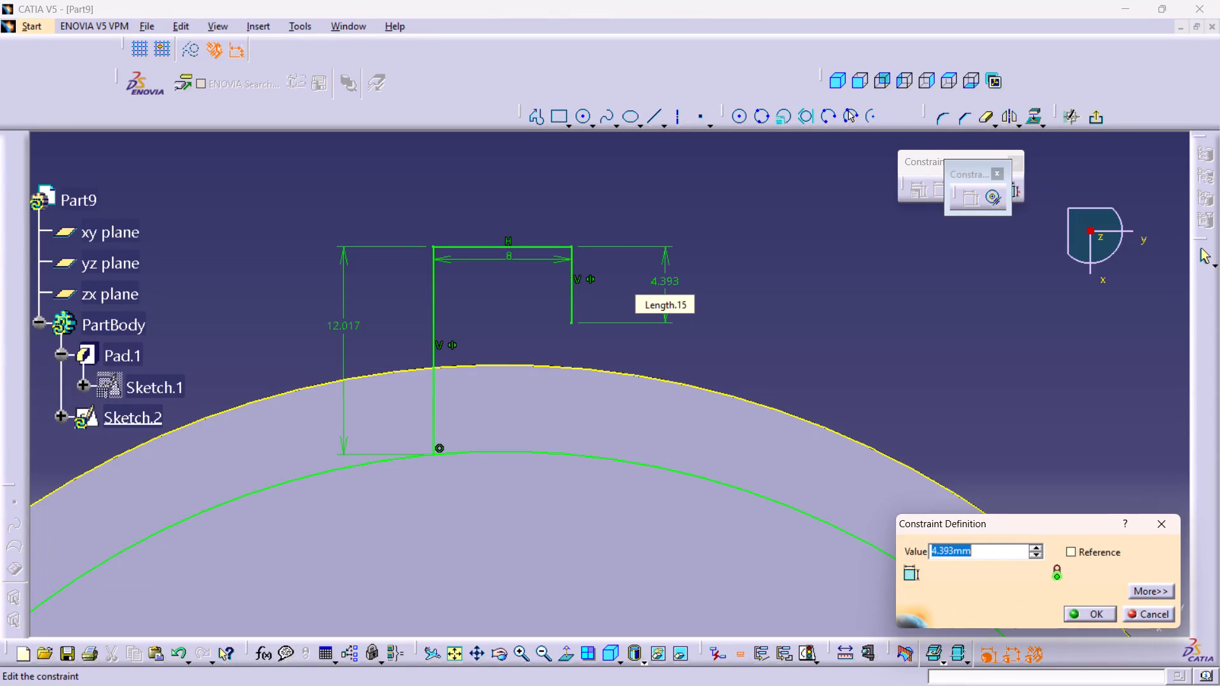
key(6)
key(Return)
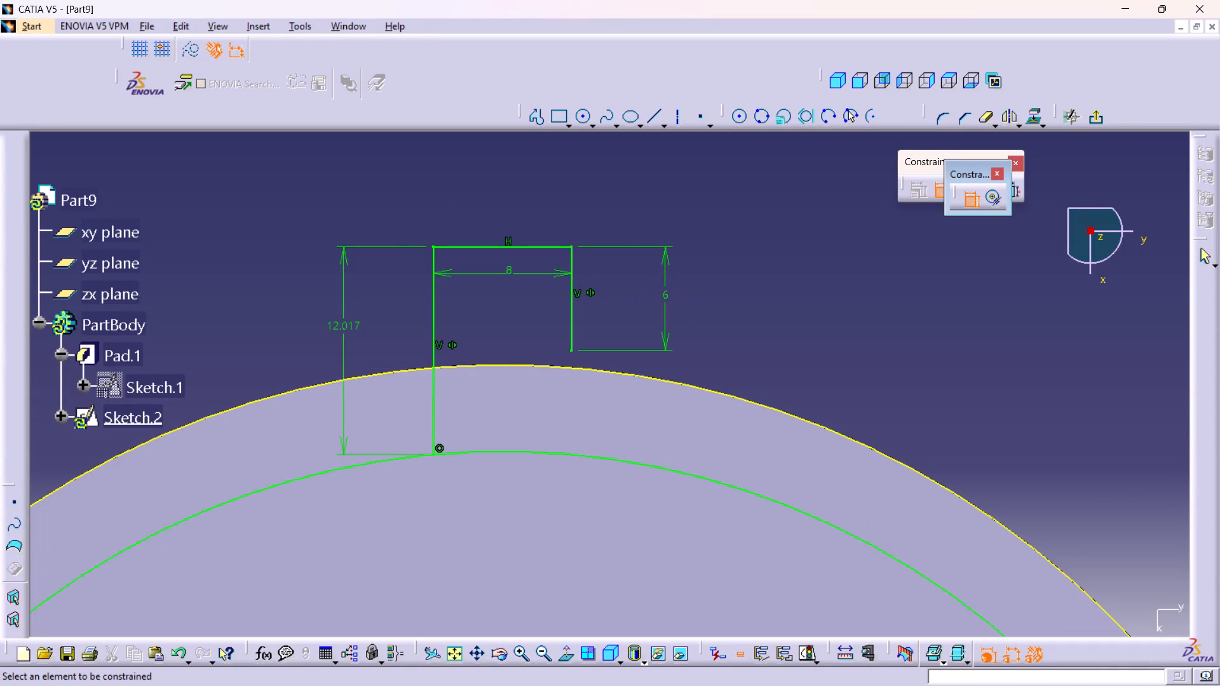
Set the left vertical line's length to 6 mm.
double_click(342, 319)
key(6)
key(Return)
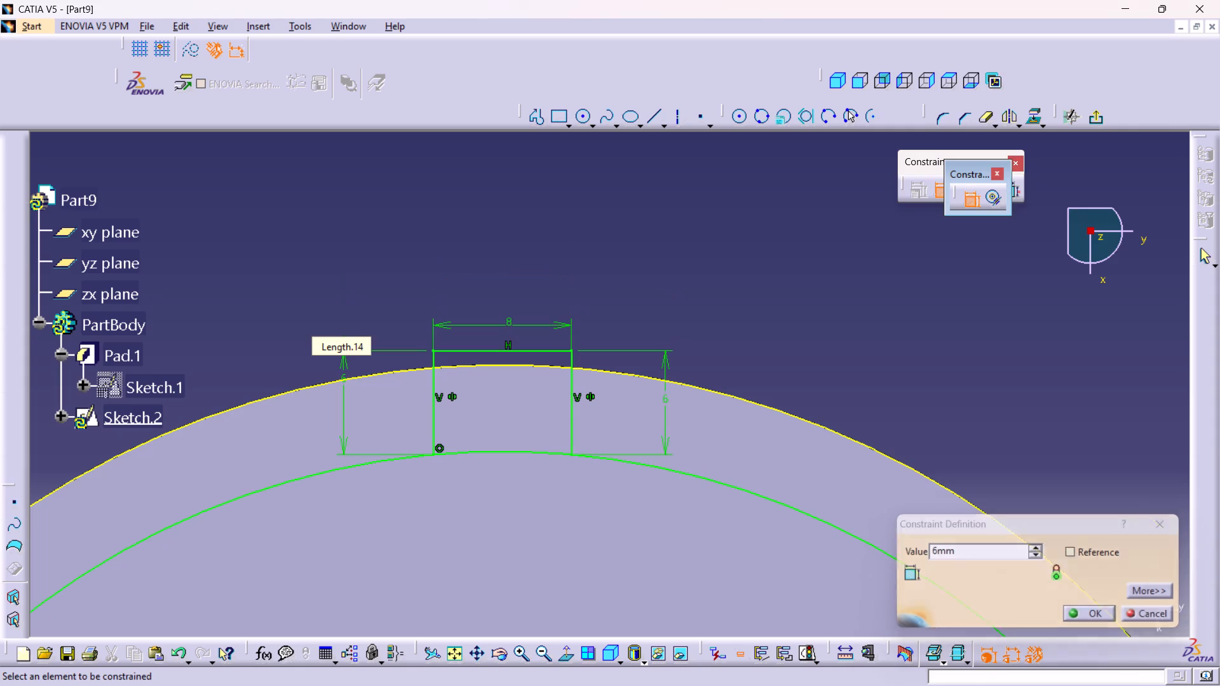
middle_drag(546, 423, 522, 367)
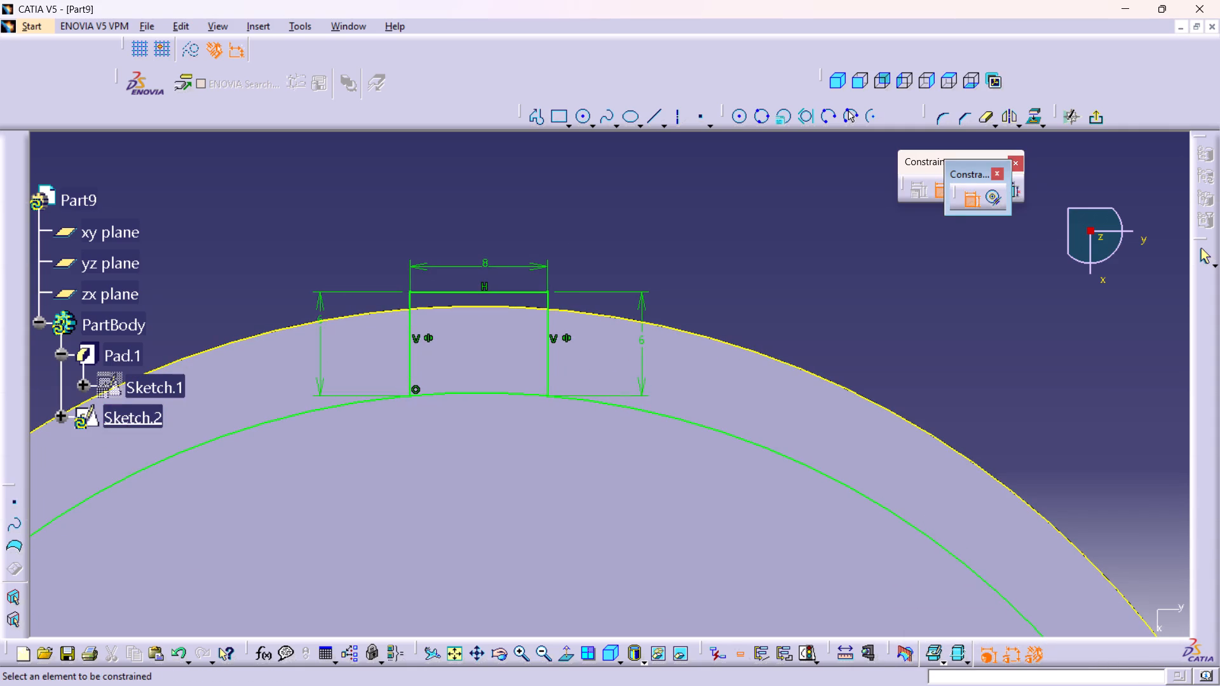
Set the length of the notch profile's right vertical line to 5 mm.
middle_drag(378, 246, 370, 186)
right_click(378, 246)
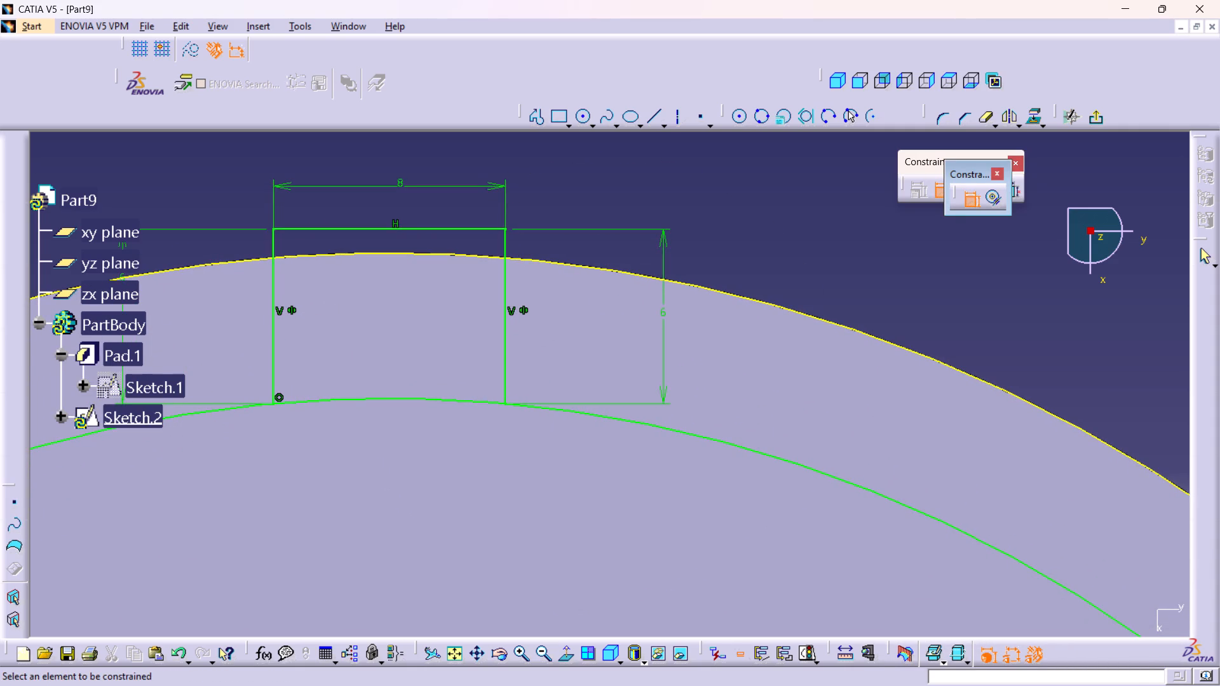
double_click(661, 314)
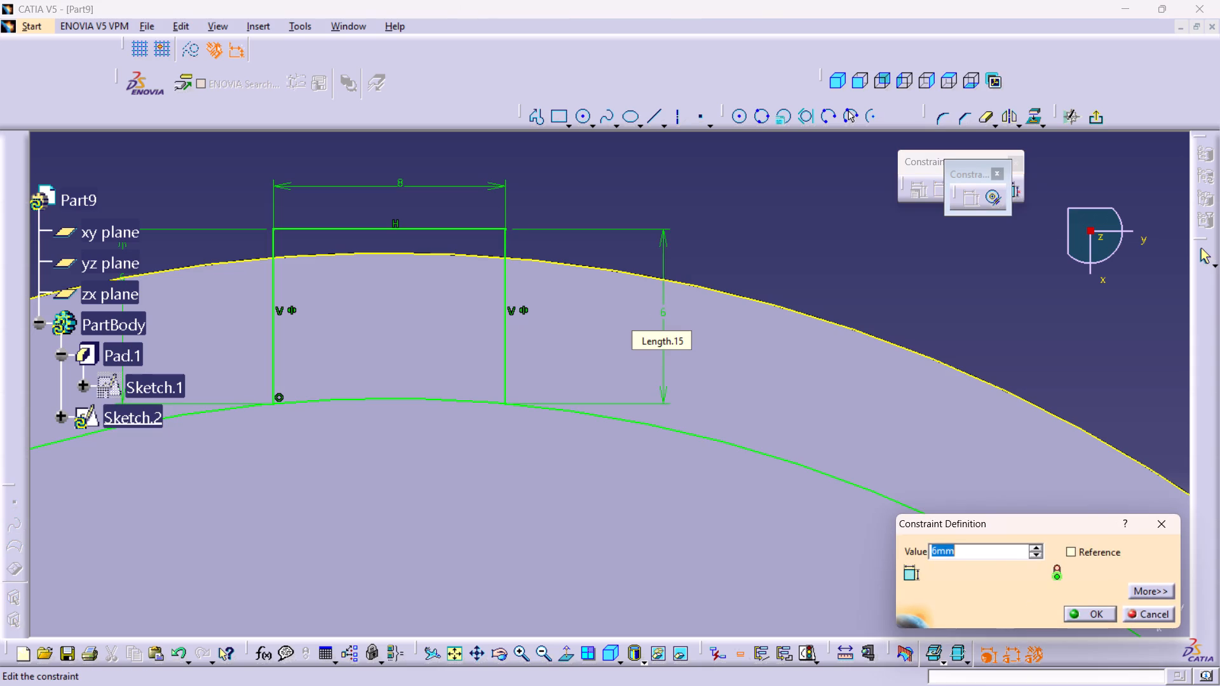
key(5)
key(Return)
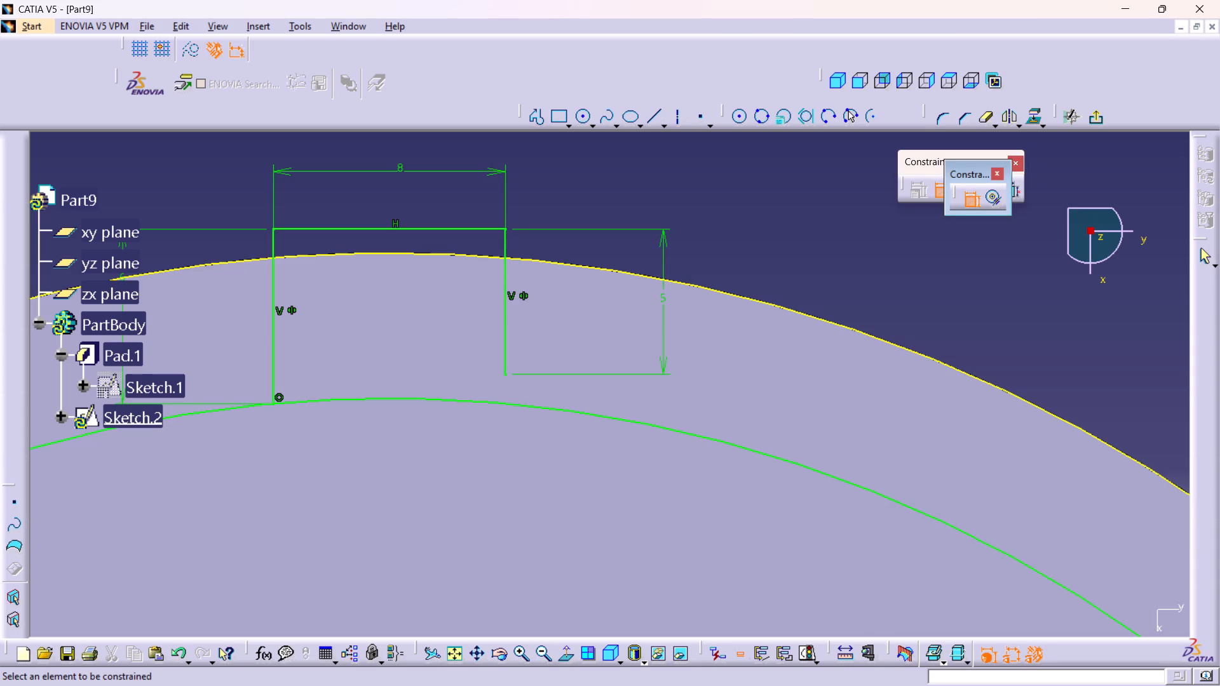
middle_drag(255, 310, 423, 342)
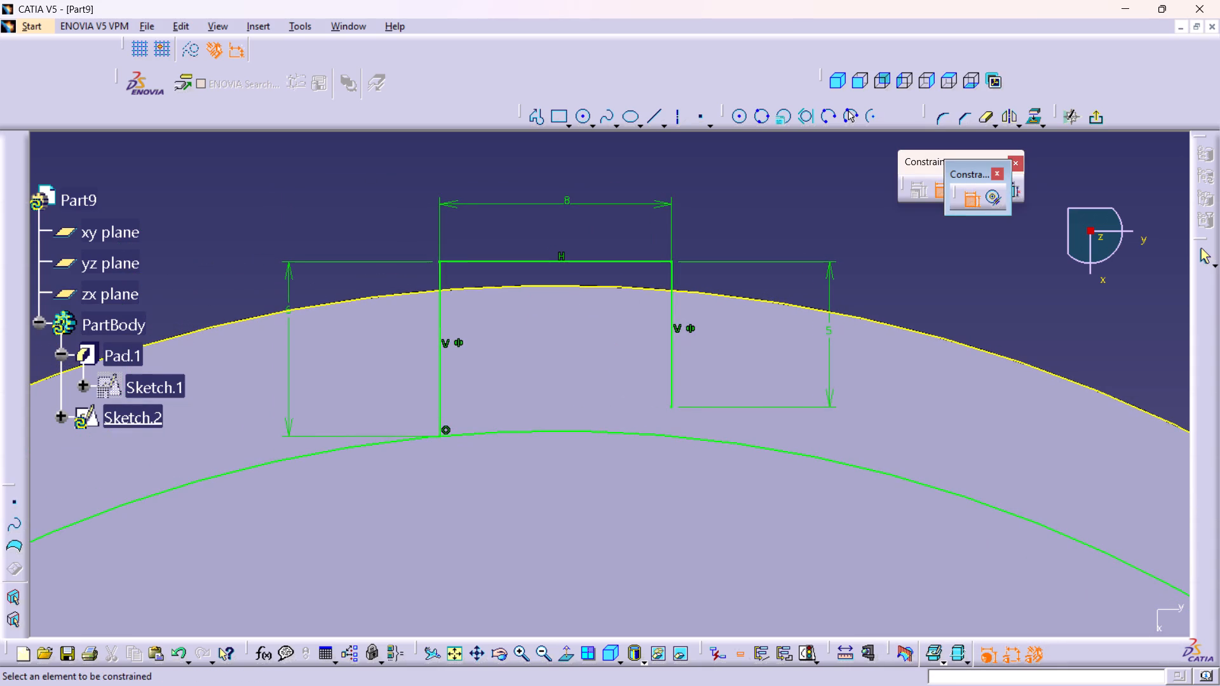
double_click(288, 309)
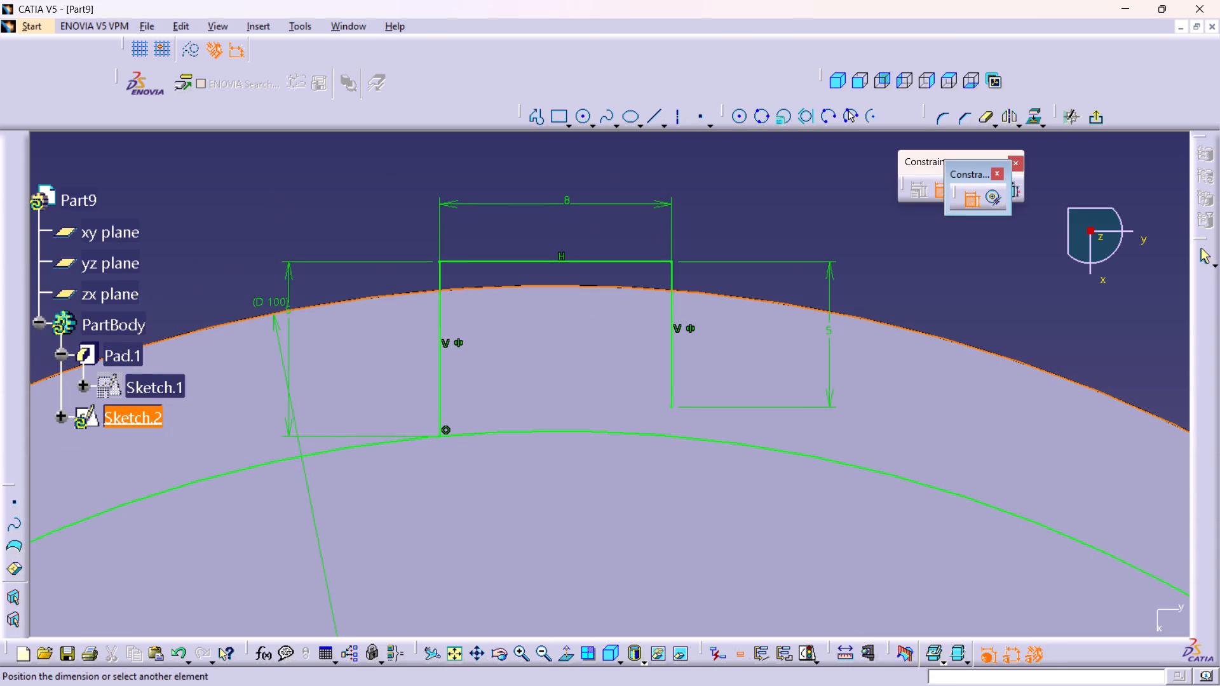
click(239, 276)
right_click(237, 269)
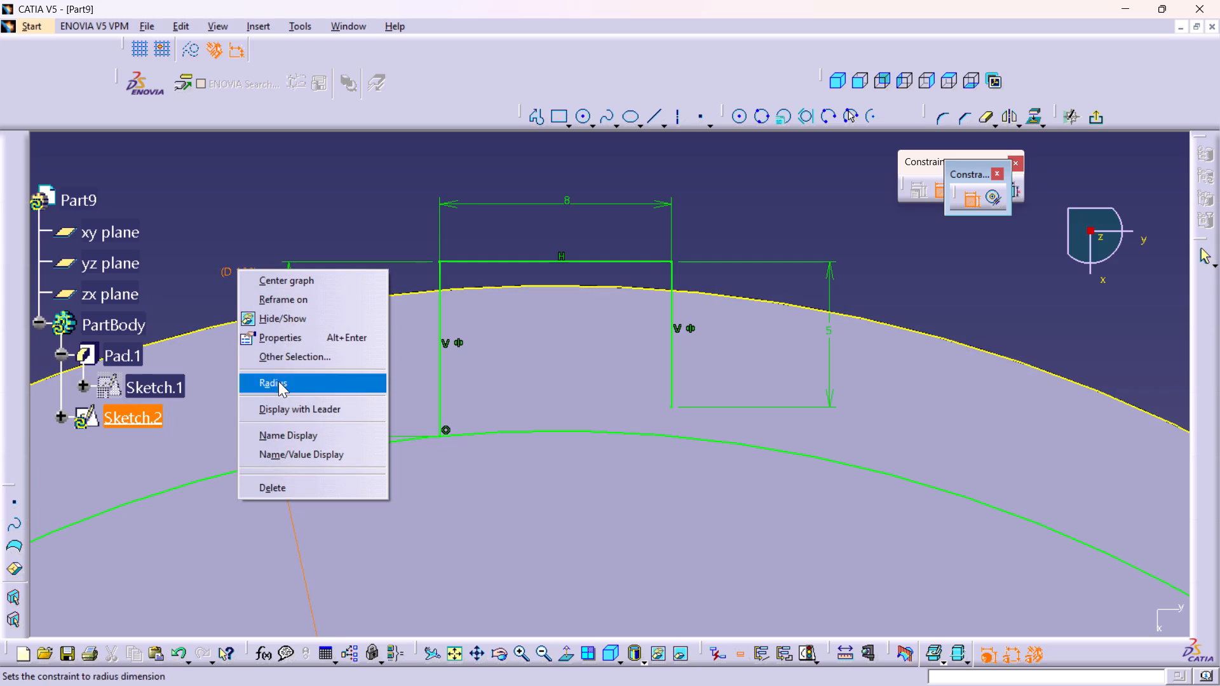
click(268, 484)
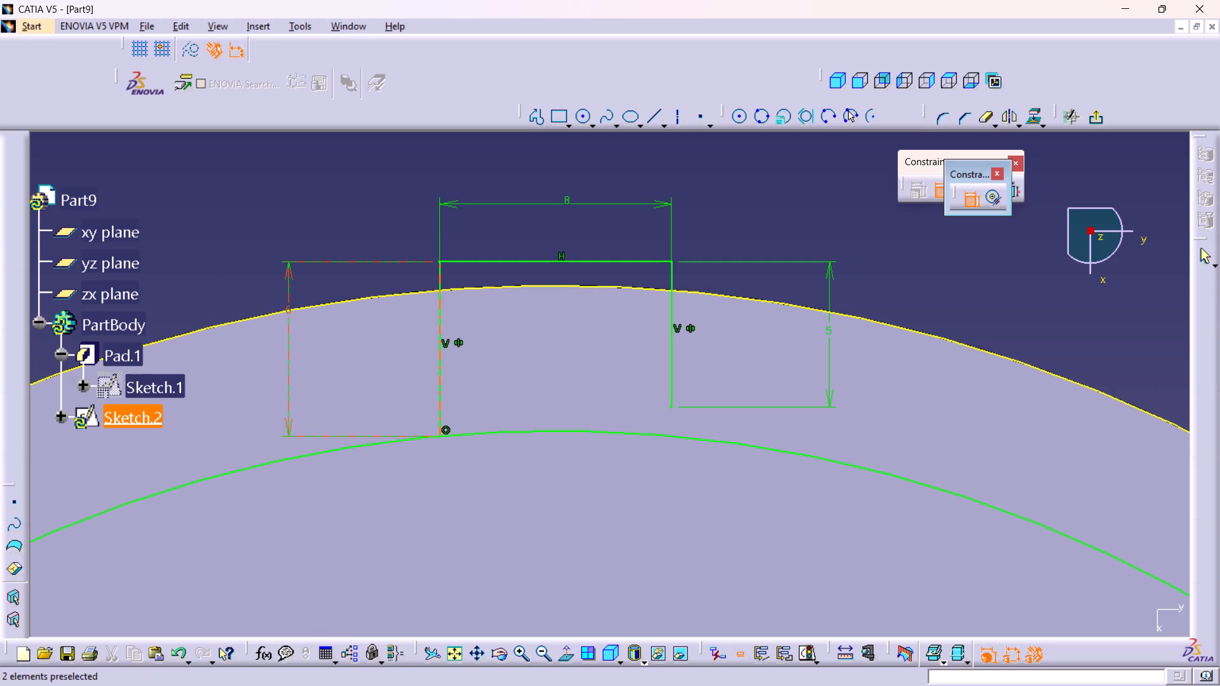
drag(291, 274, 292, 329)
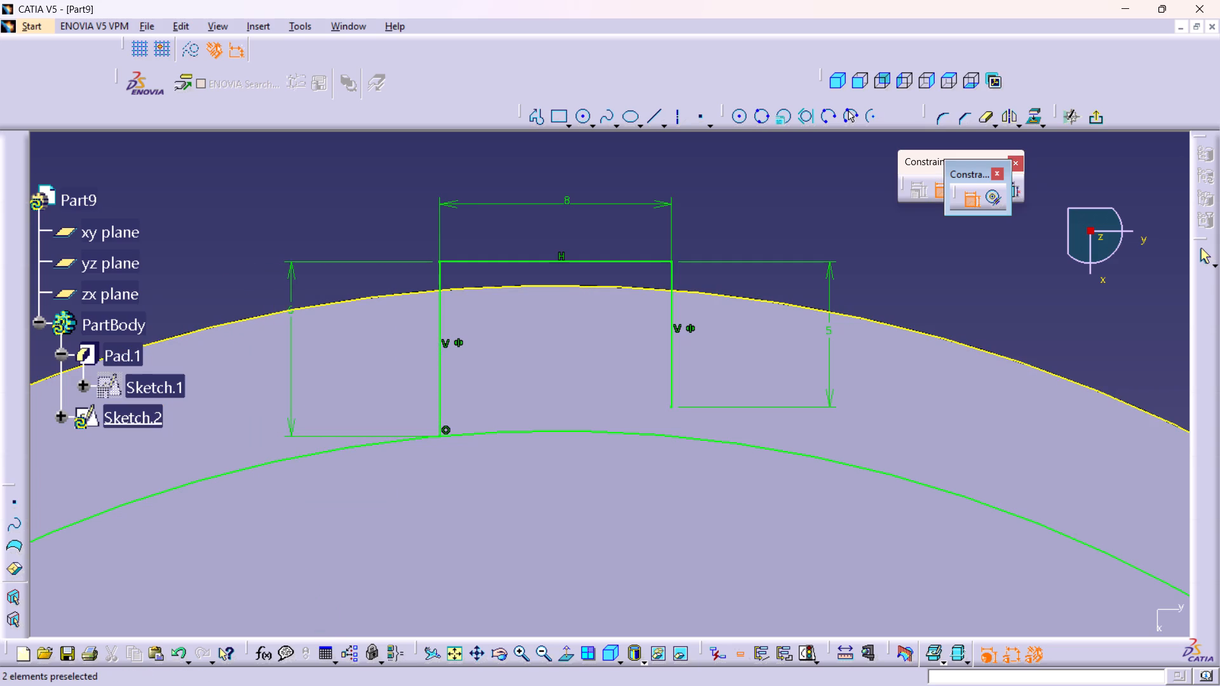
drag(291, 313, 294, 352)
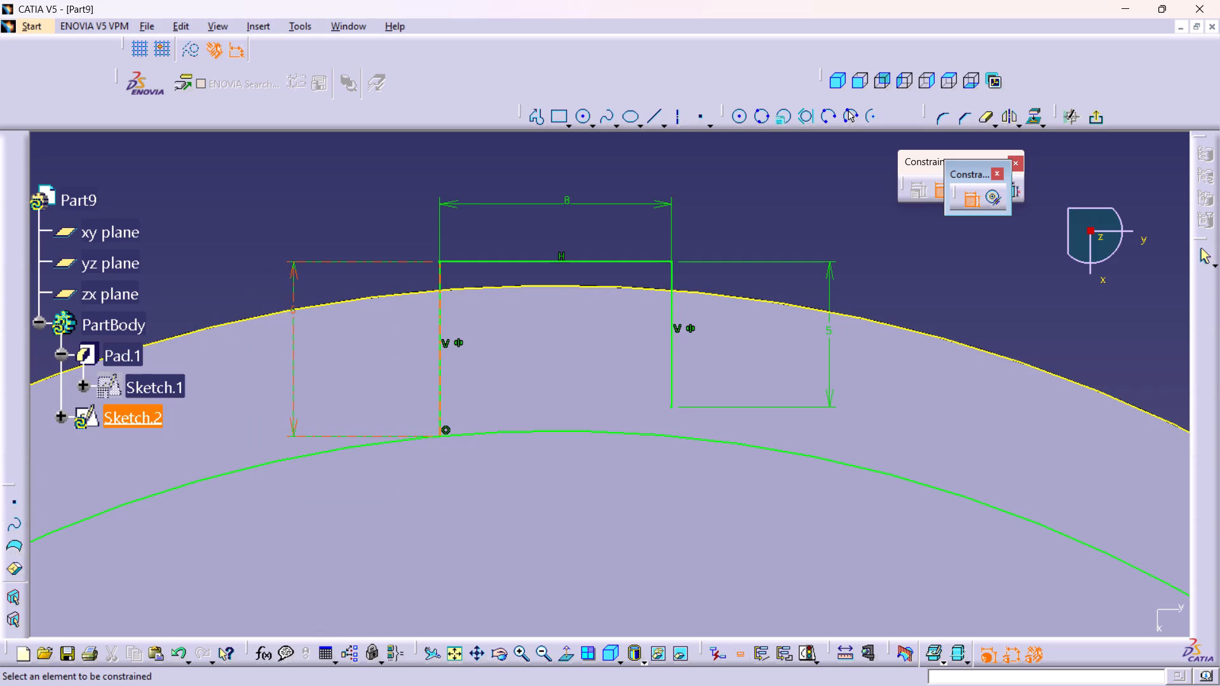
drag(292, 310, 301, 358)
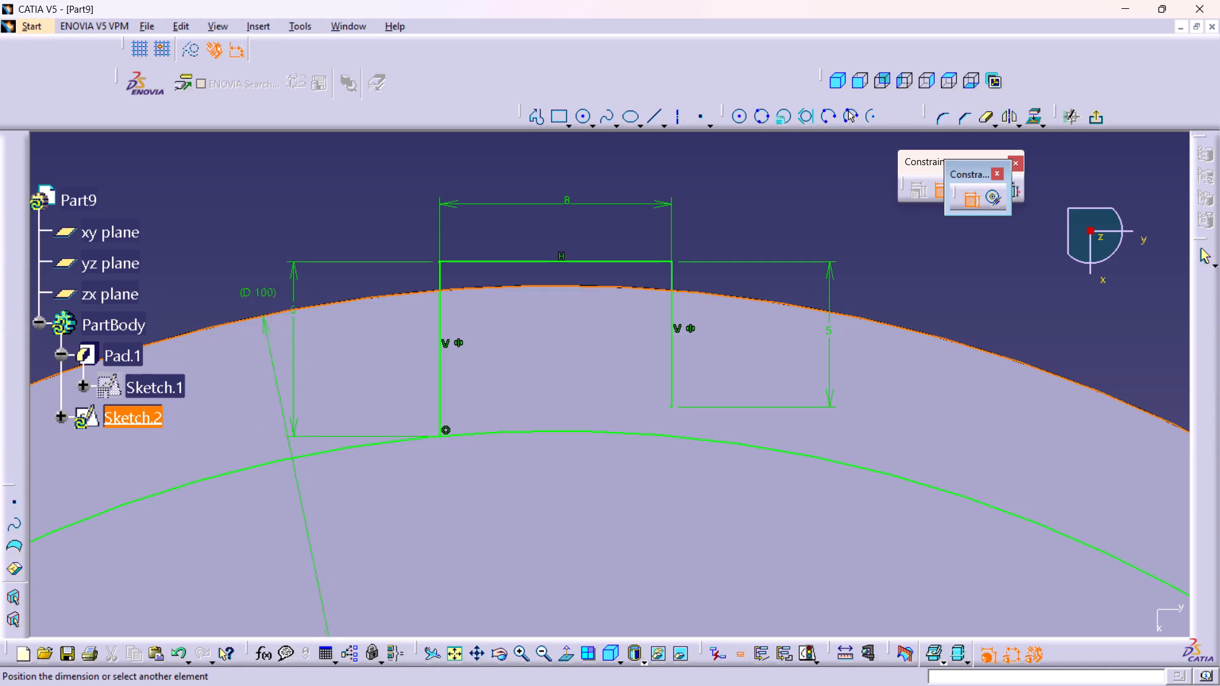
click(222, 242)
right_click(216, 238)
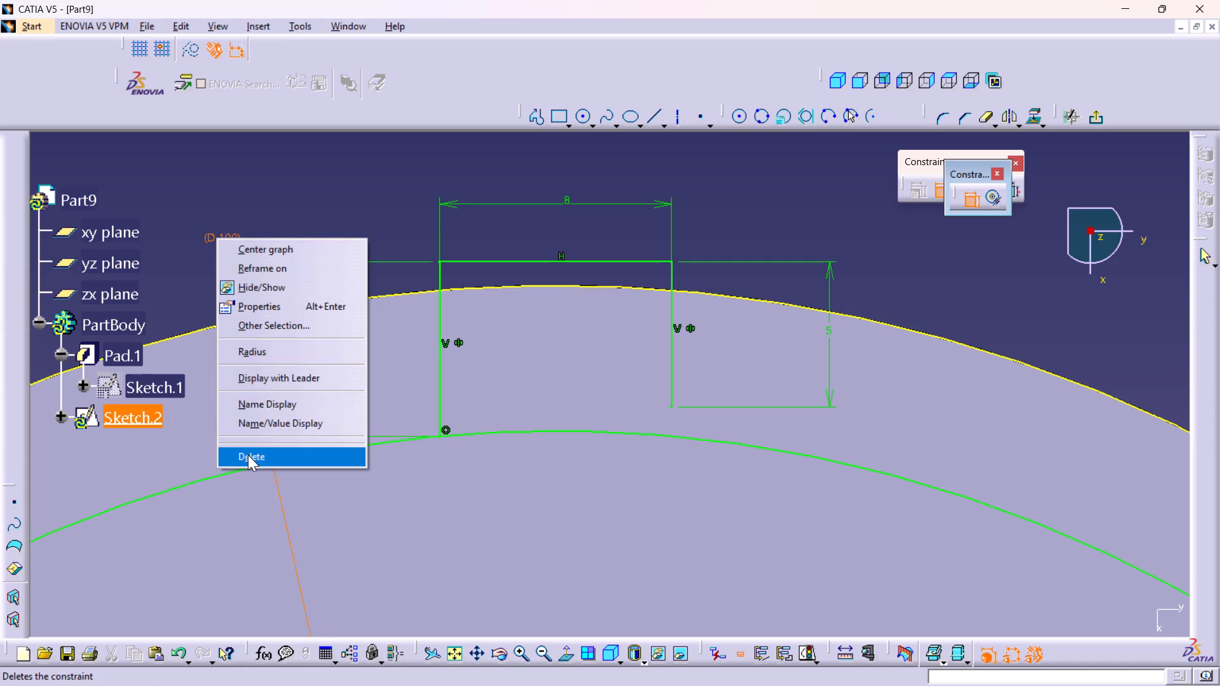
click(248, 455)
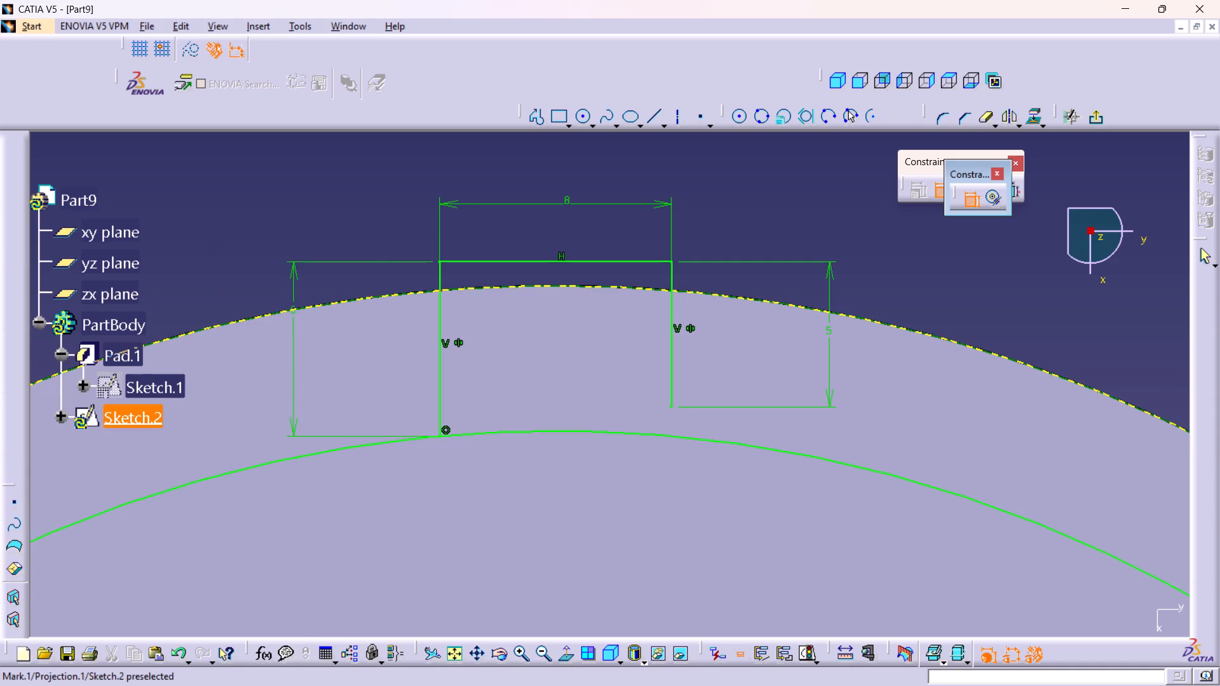
Set the length of the notch profile's left vertical line to 5 mm.
double_click(292, 314)
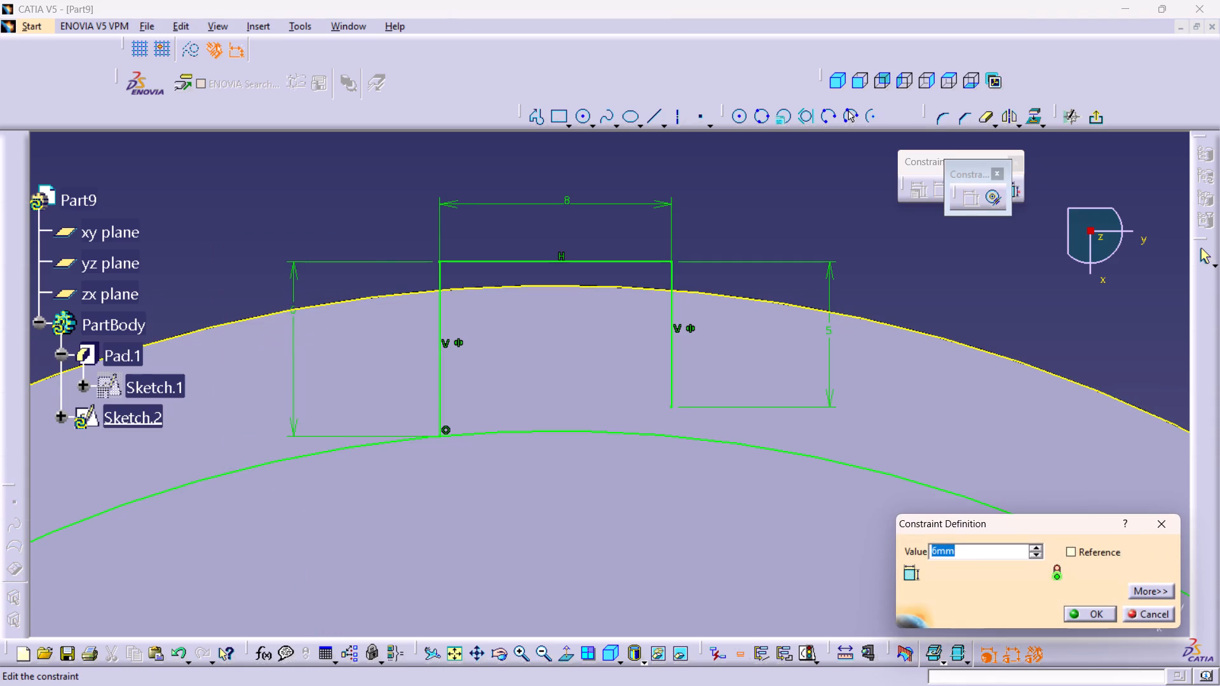
key(5)
key(Return)
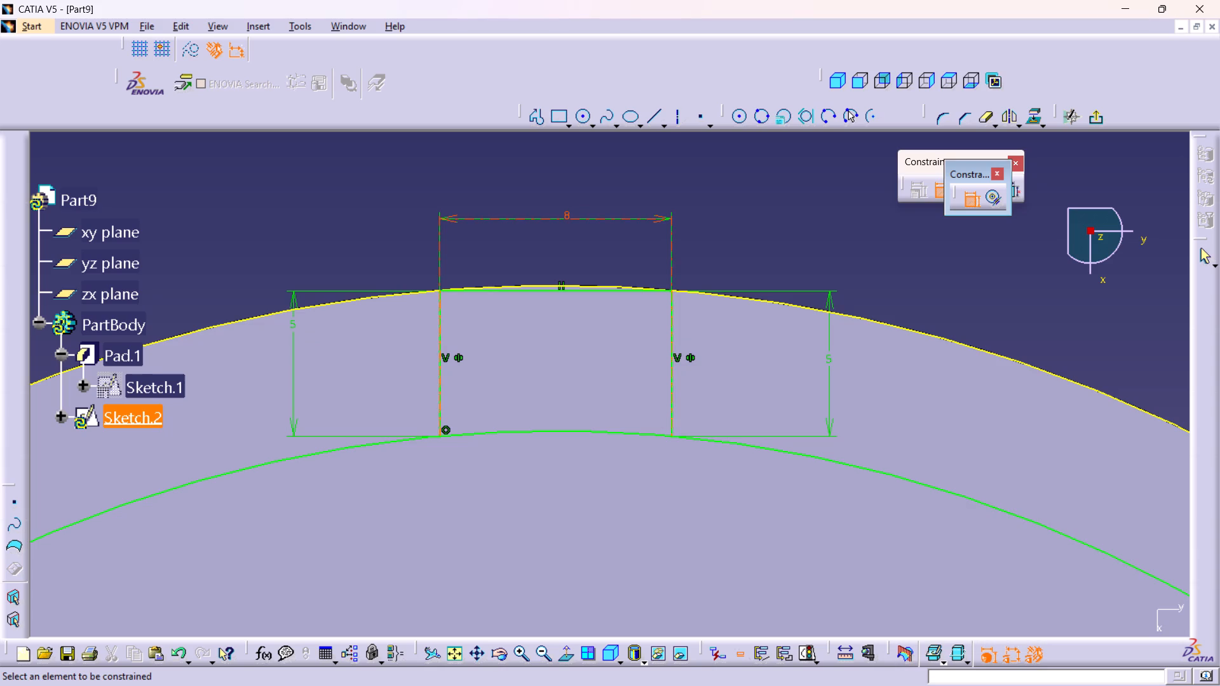
Round the profile's upper-left corner with an untrimmed Corner between the left vertical and top lines, and set its radius to 1 mm.
click(943, 119)
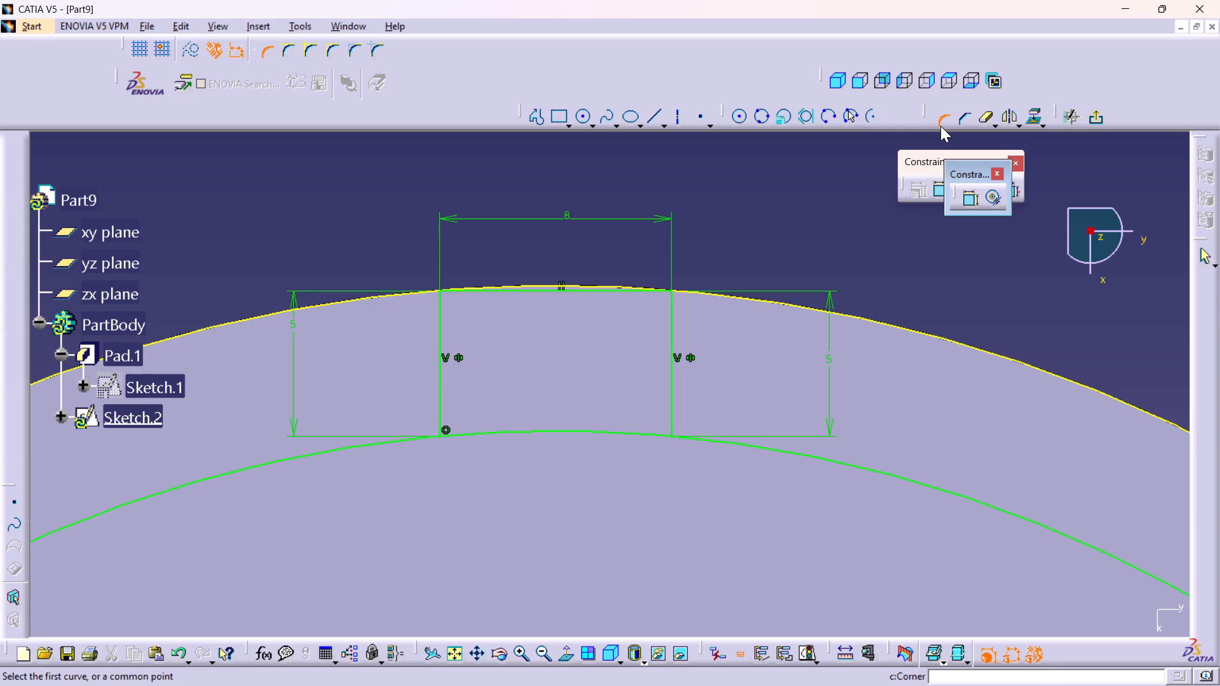
click(437, 311)
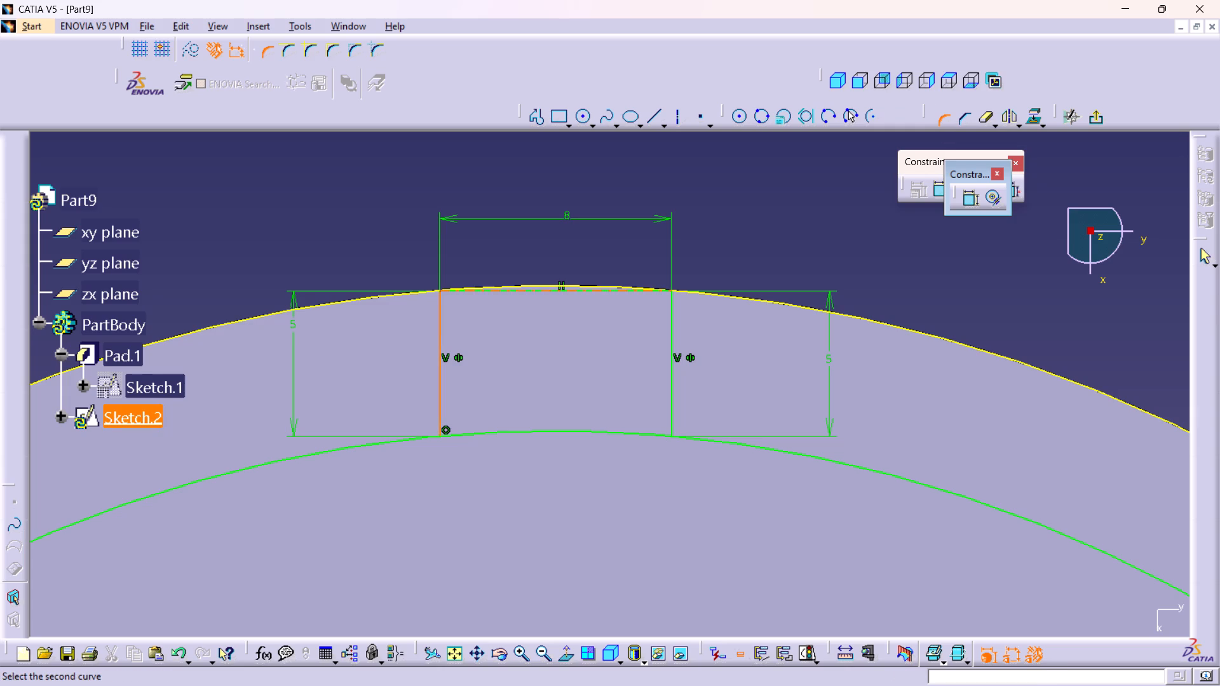
click(472, 290)
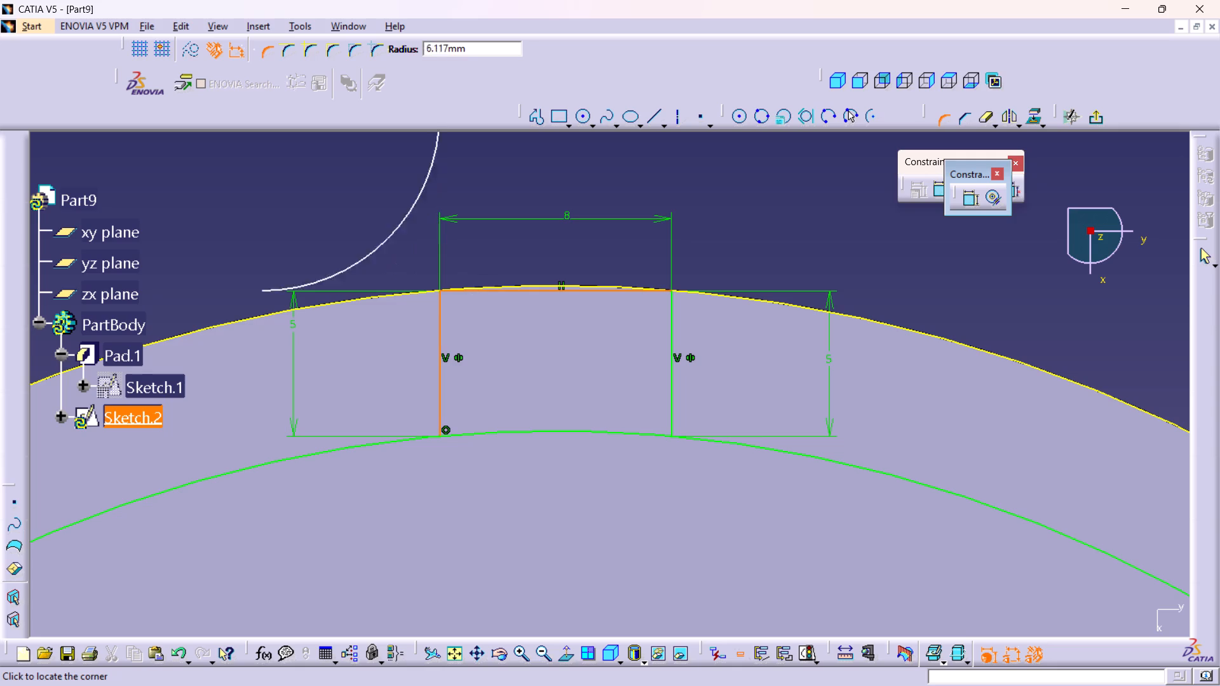
click(313, 46)
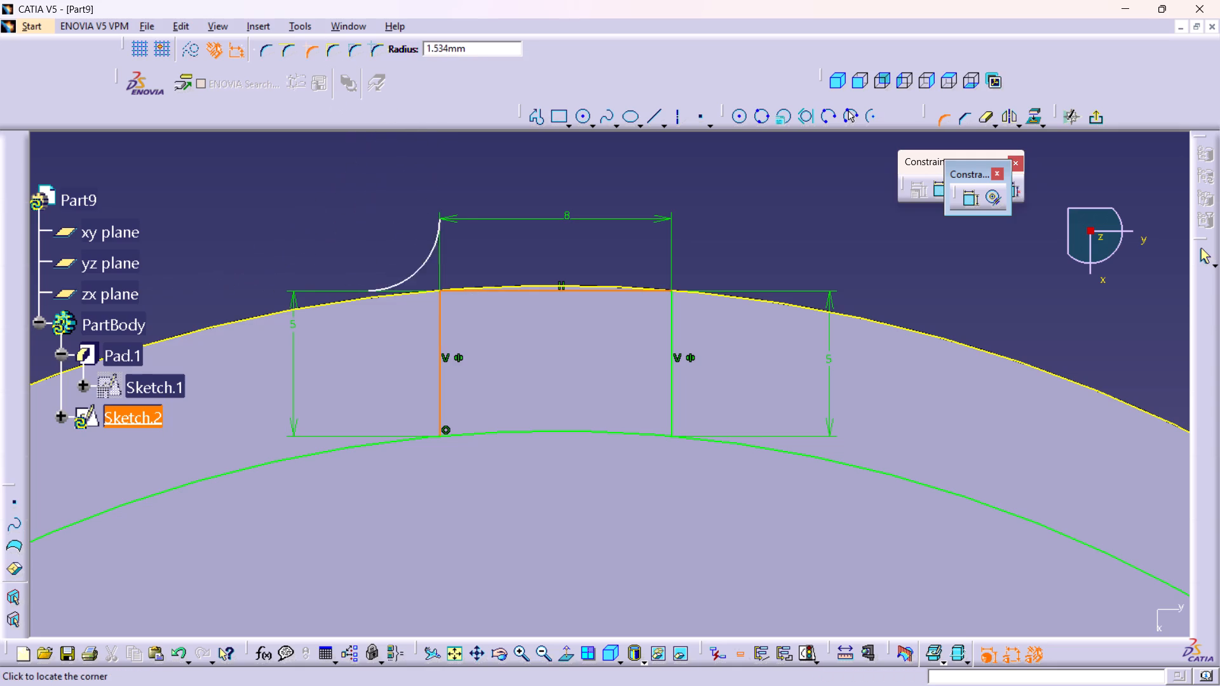
click(454, 311)
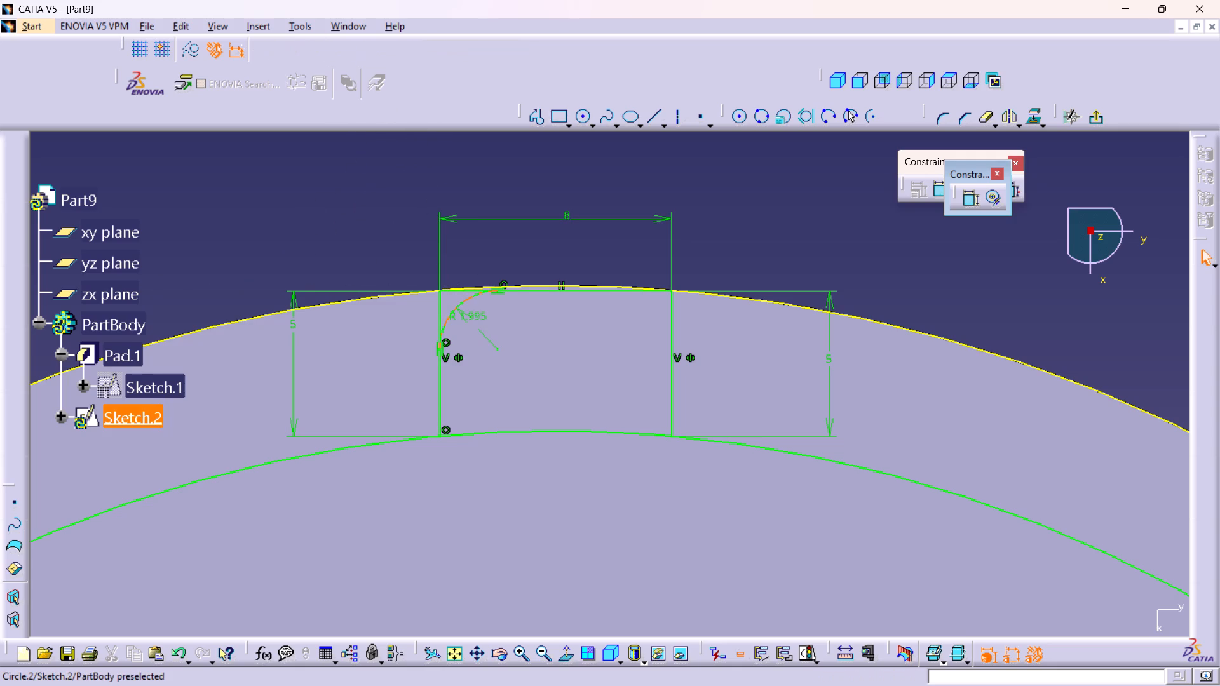
double_click(468, 318)
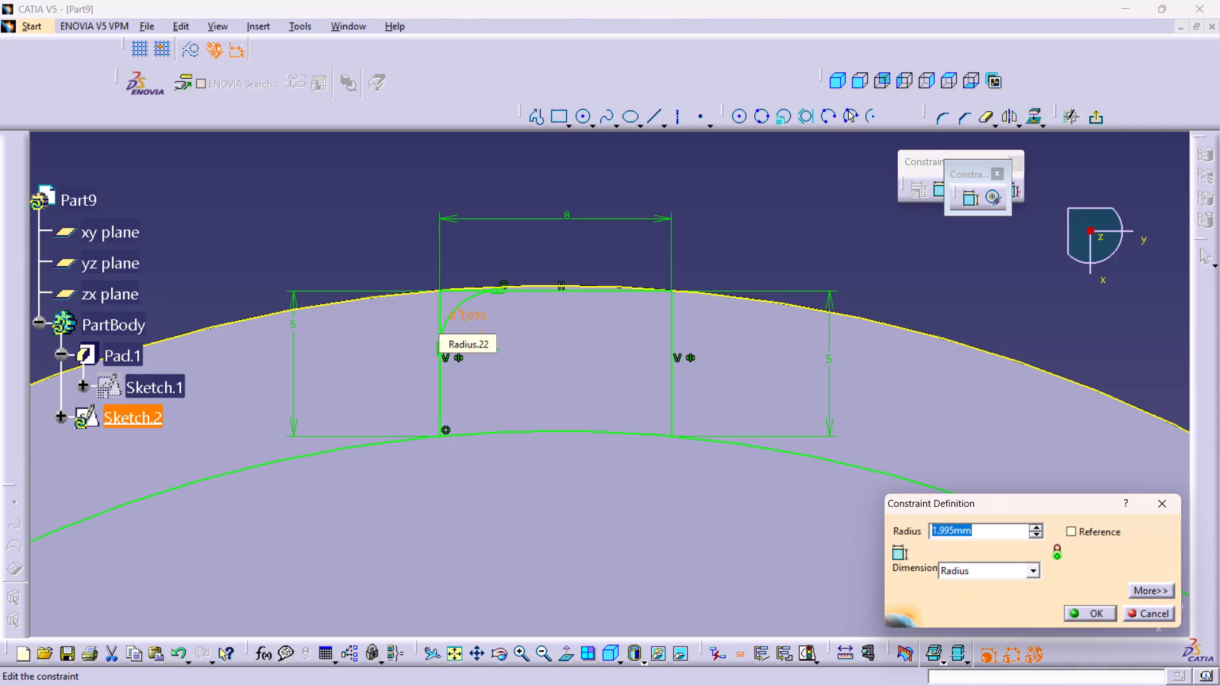
key(1)
key(Return)
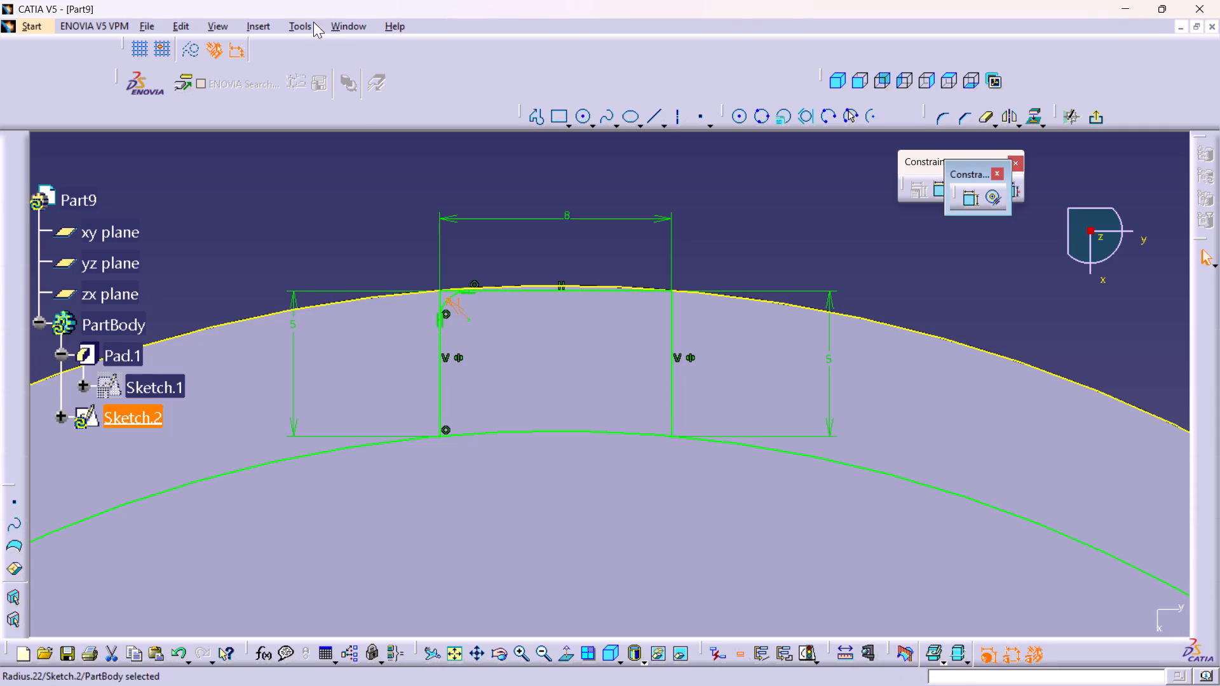
Round the profile's upper-right corner with an untrimmed Corner between the top and right vertical lines, and set its radius to 1 mm.
click(935, 122)
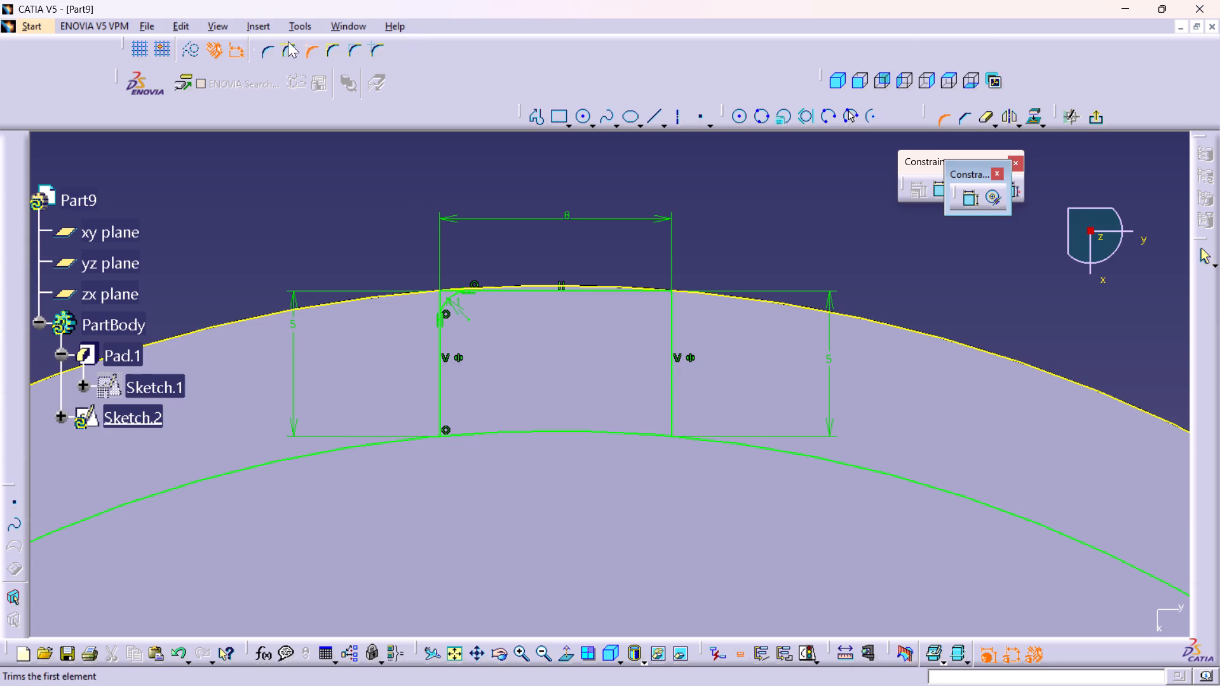
click(638, 293)
click(672, 314)
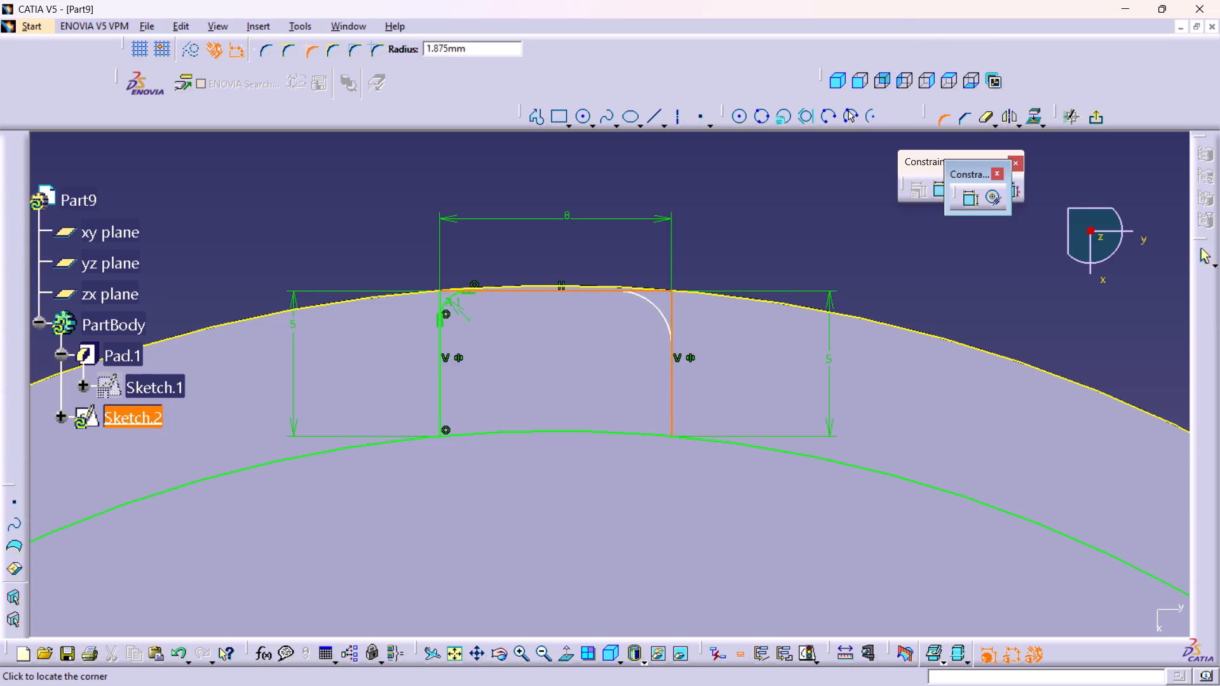
click(658, 297)
double_click(653, 306)
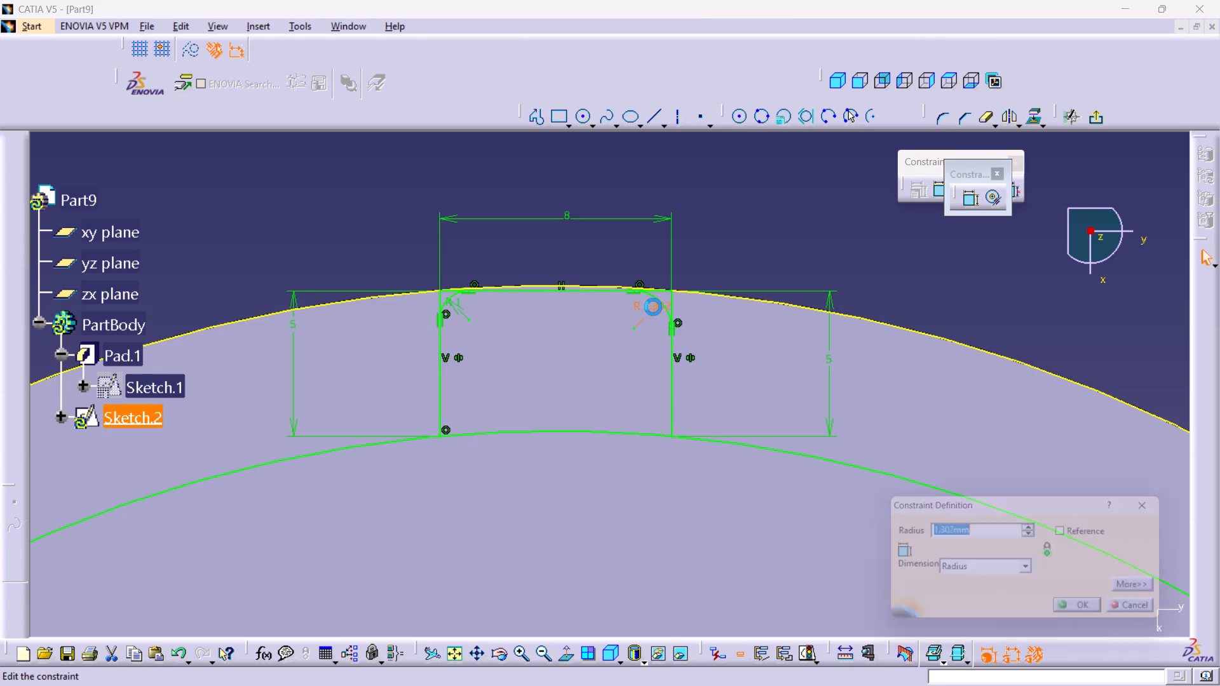
key(1)
key(Return)
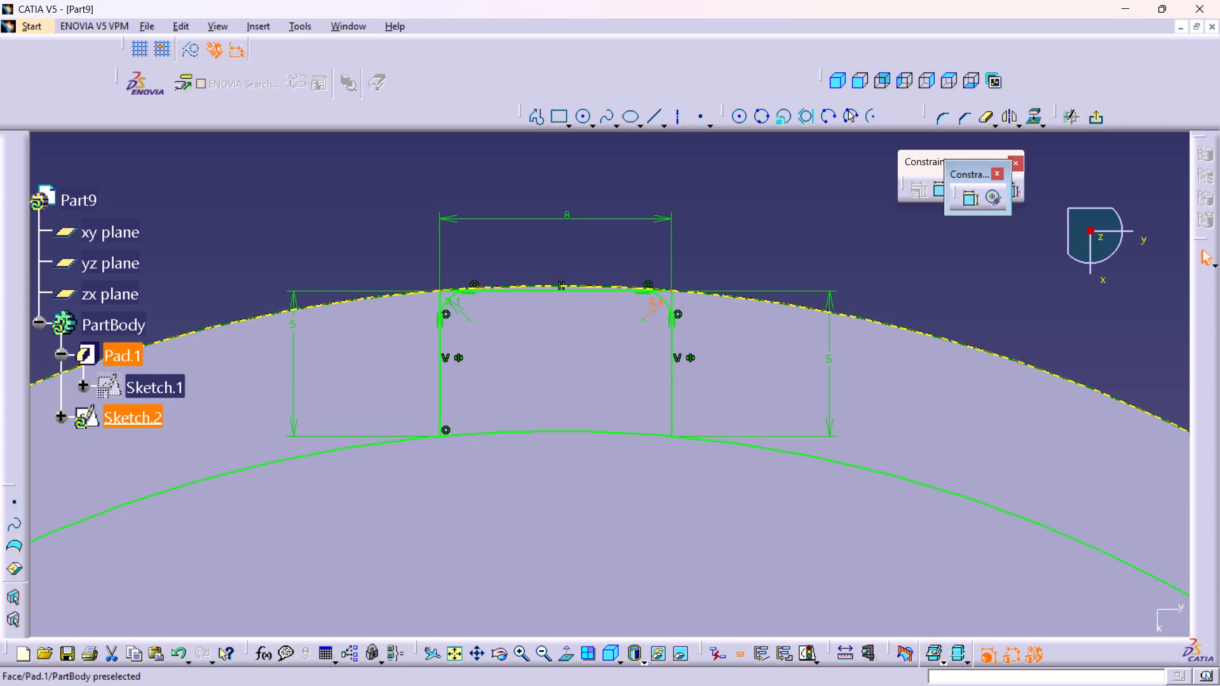
Add an untrimmed Corner outside the profile between the 90 mm circle and the left vertical line, and set its radius to 2 mm.
click(940, 122)
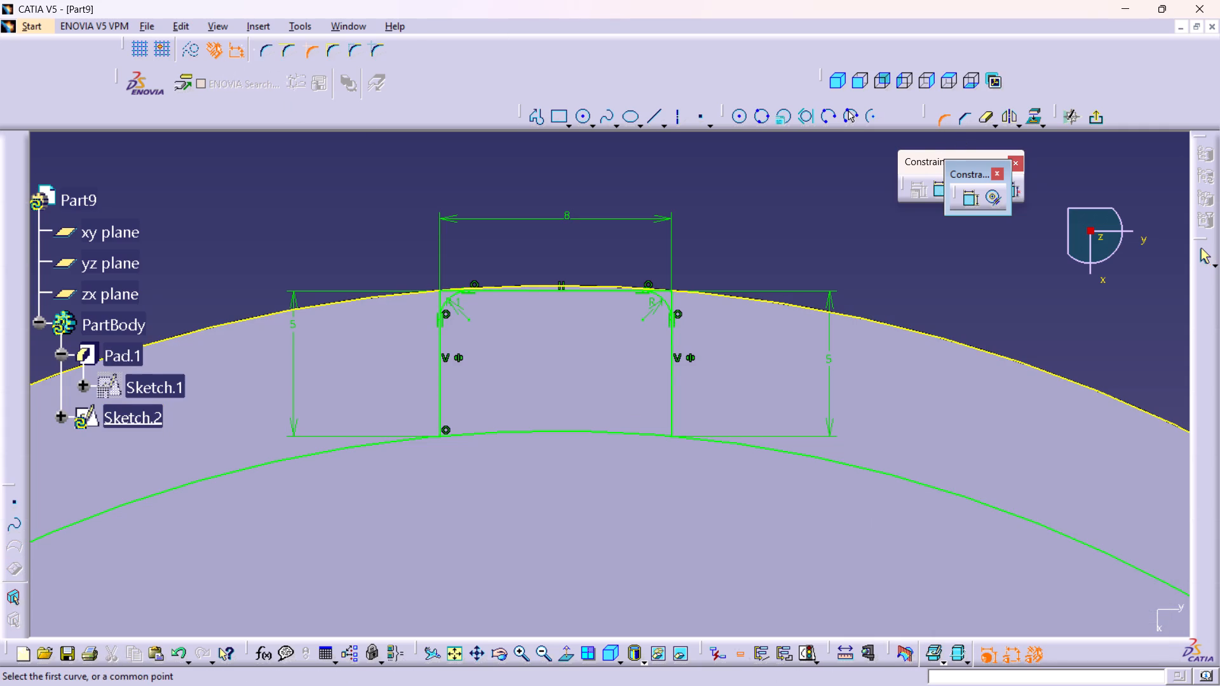
click(395, 441)
click(440, 412)
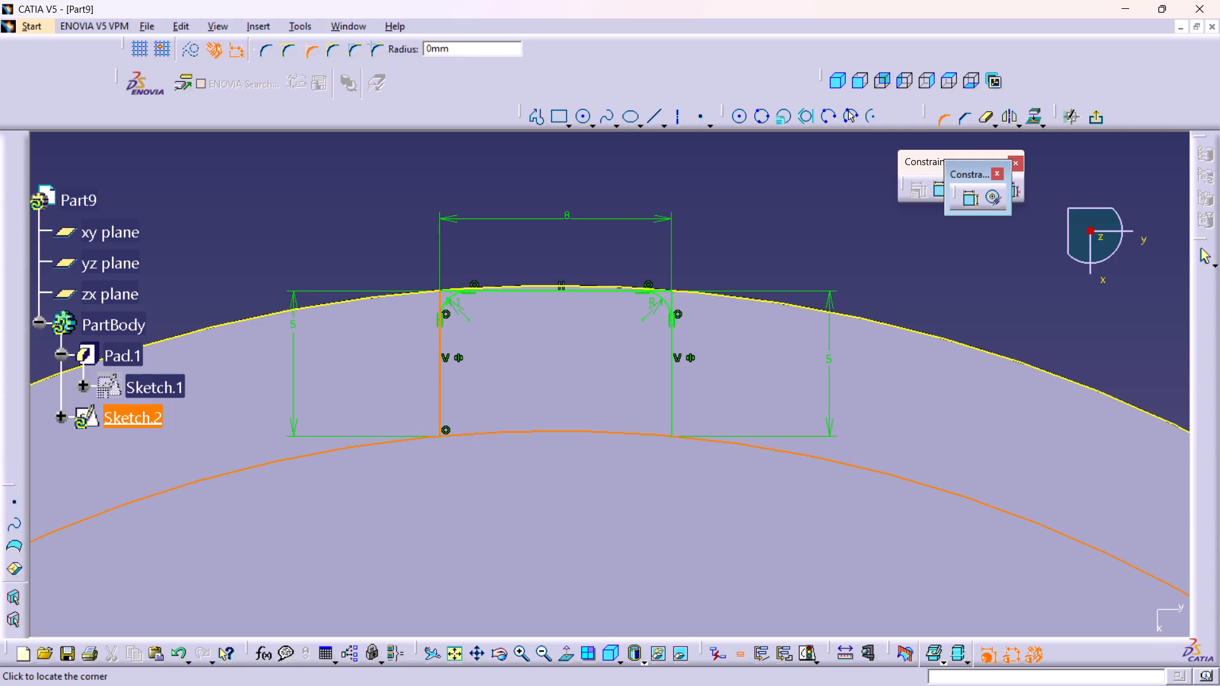
click(420, 417)
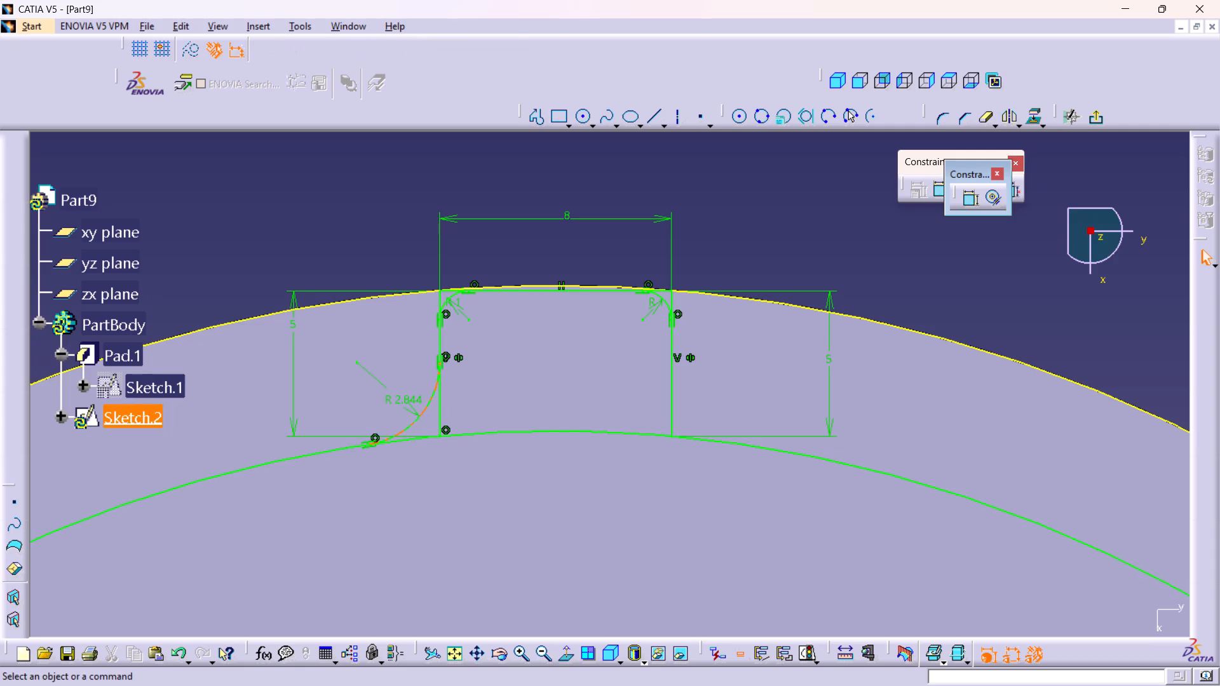
double_click(412, 402)
key(2)
key(Return)
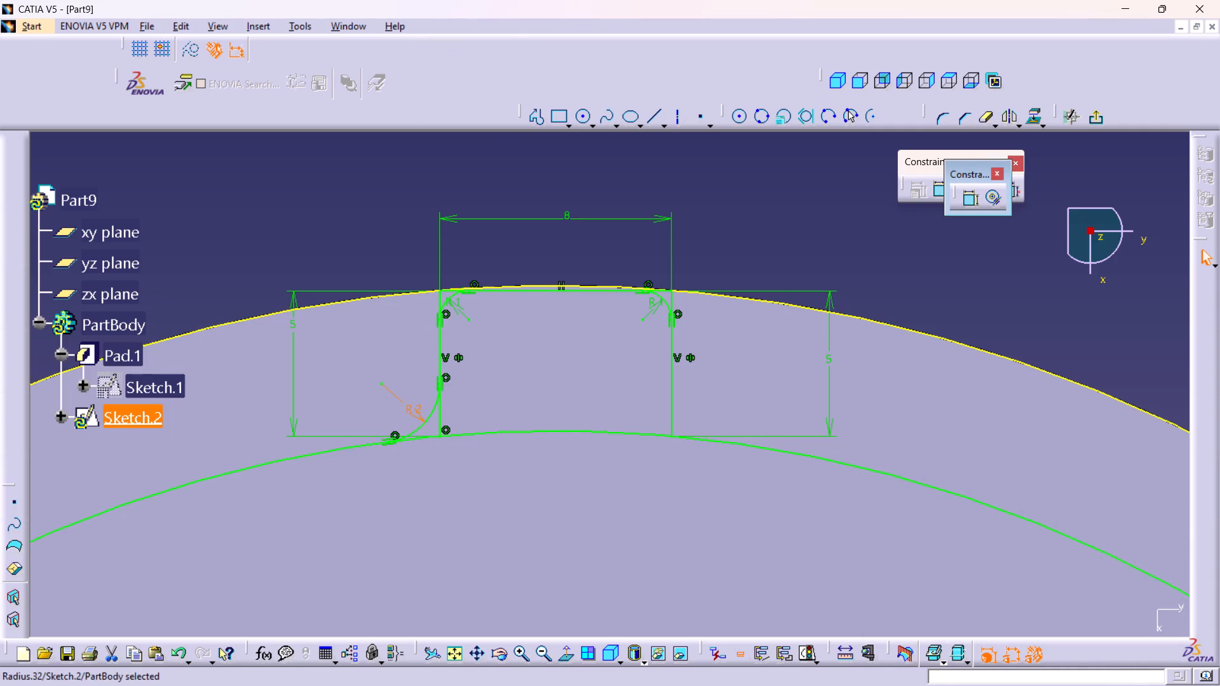
Add an untrimmed Corner outside the profile between the right vertical line and the 90 mm circle, and set its radius to 2 mm.
click(943, 113)
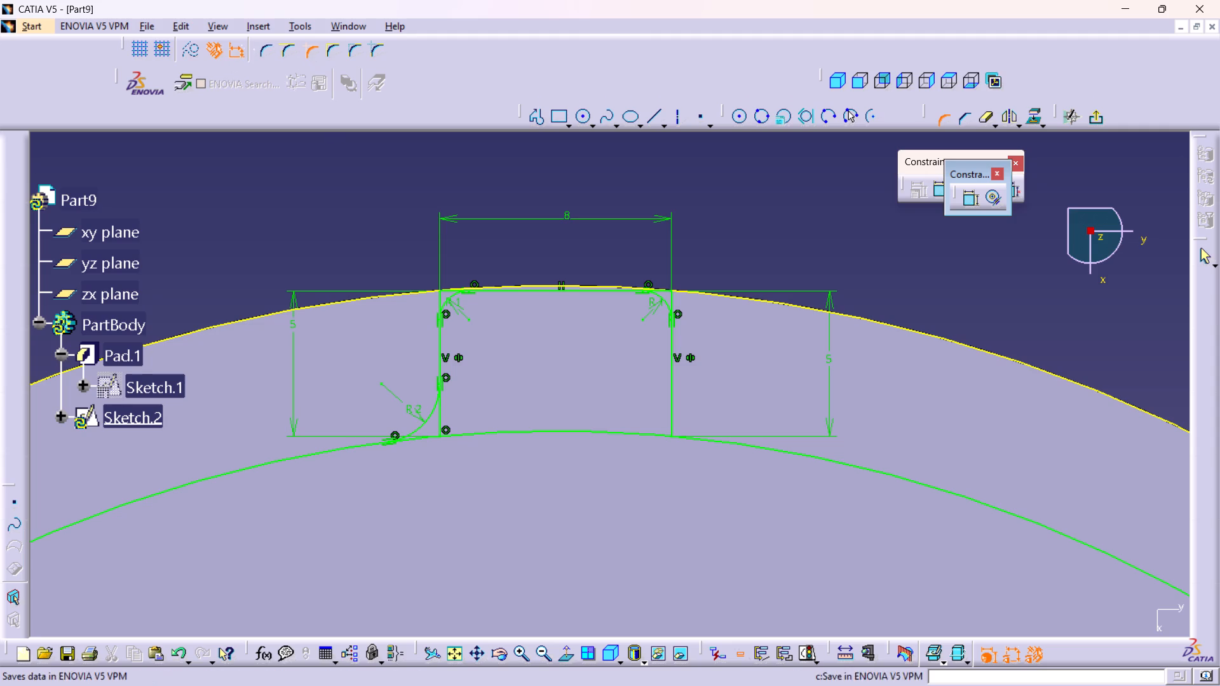
click(670, 407)
click(714, 441)
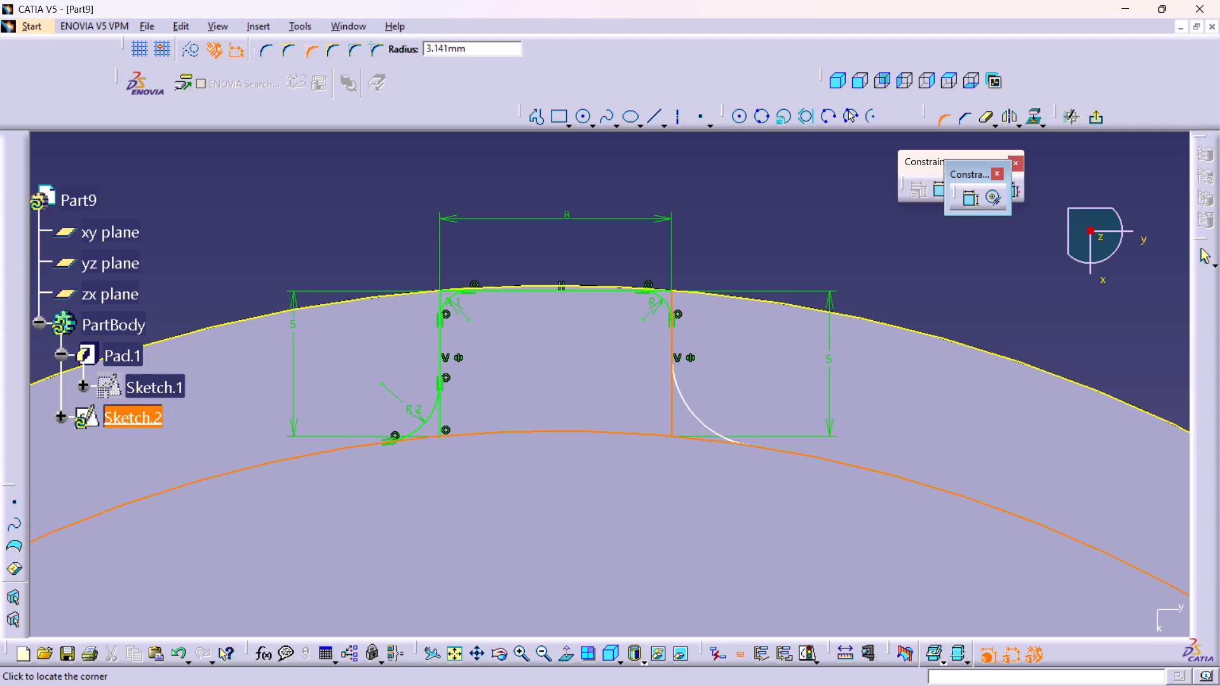
click(693, 416)
double_click(703, 396)
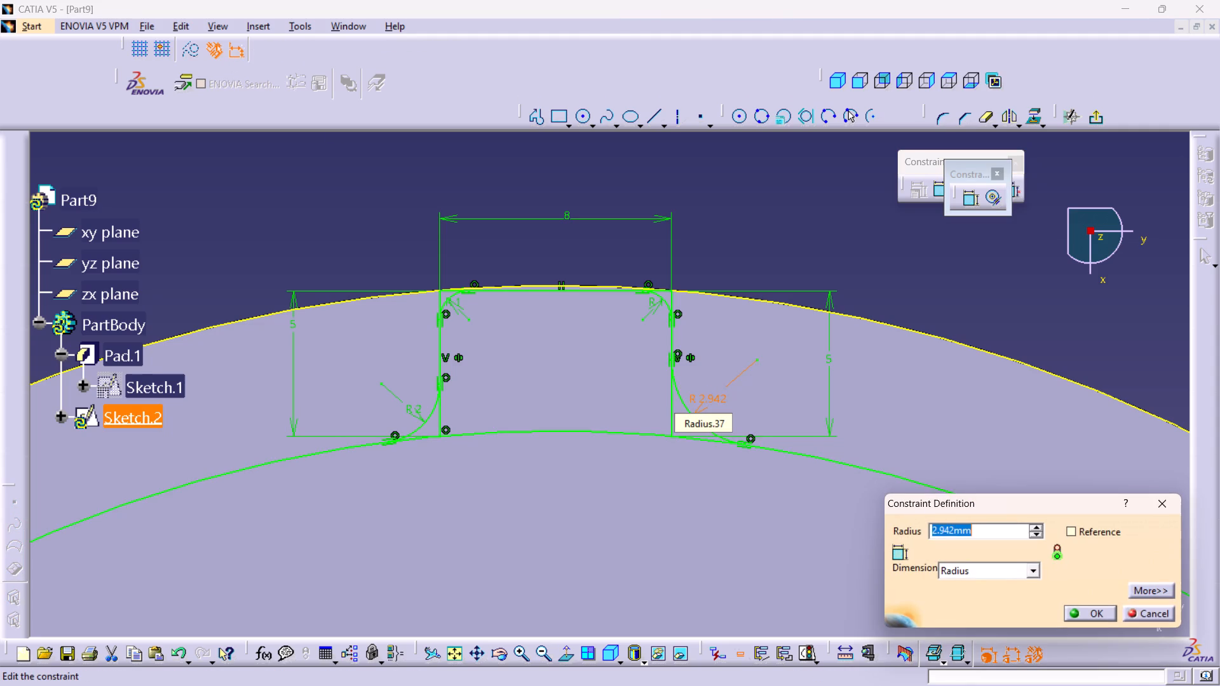
key(2)
key(Return)
Quick Trim both vertical lines below the 2 mm corners and the 90 mm circle between those corners, converting the lines' length constraints to distances.
middle_drag(564, 387, 551, 332)
right_click(564, 387)
middle_drag(551, 335, 556, 361)
right_click(551, 335)
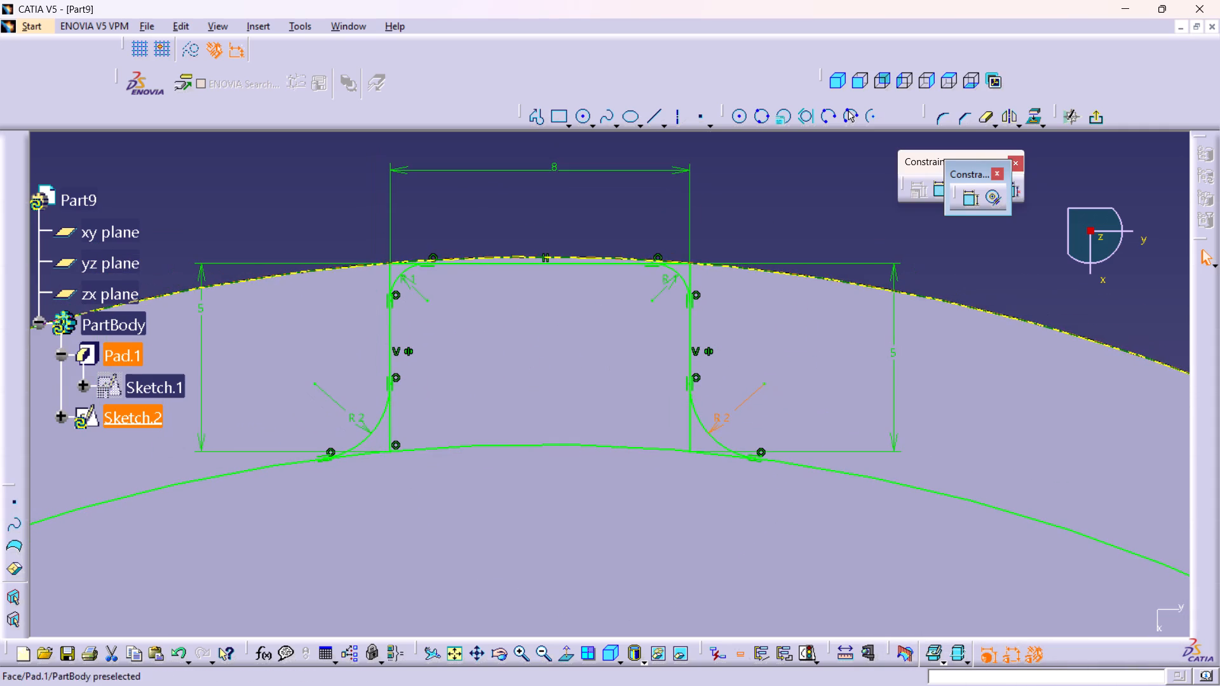
double_click(988, 118)
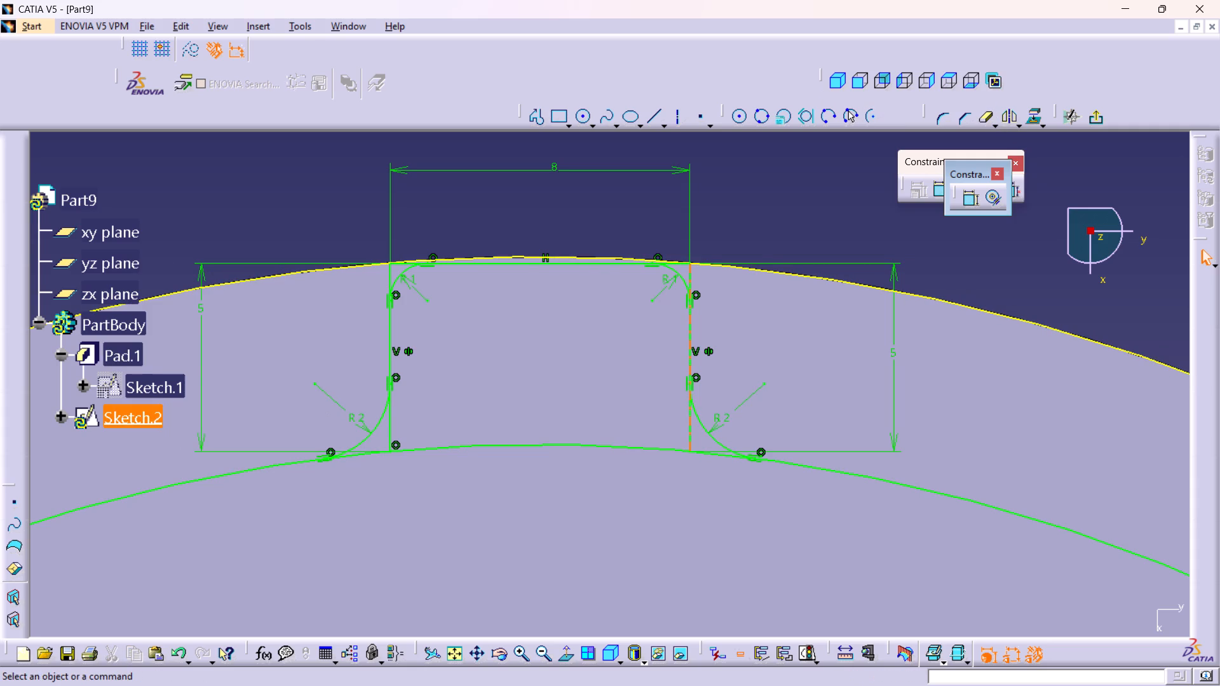
double_click(989, 118)
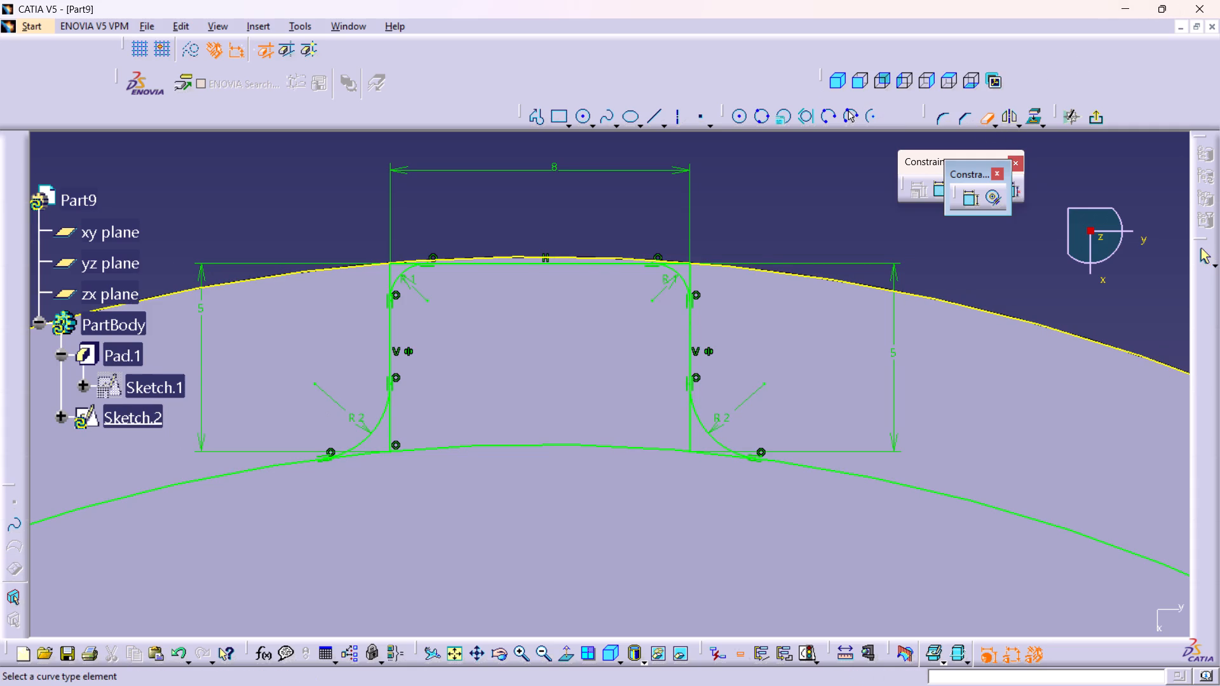
click(689, 420)
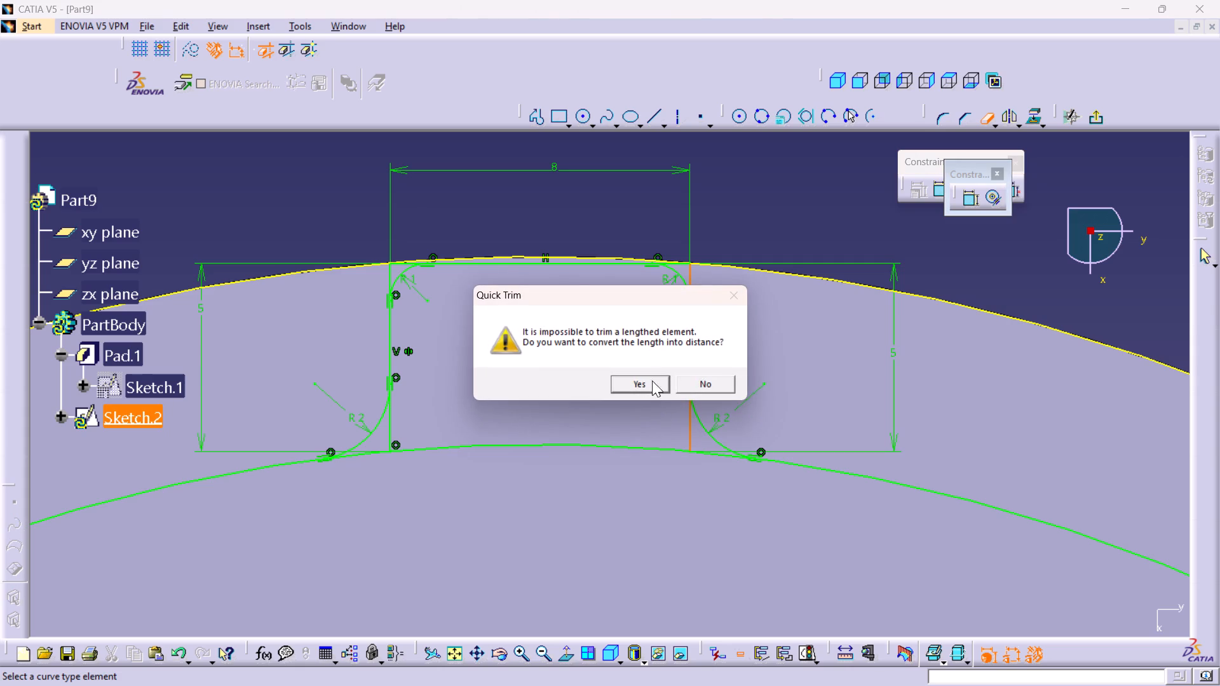
click(647, 379)
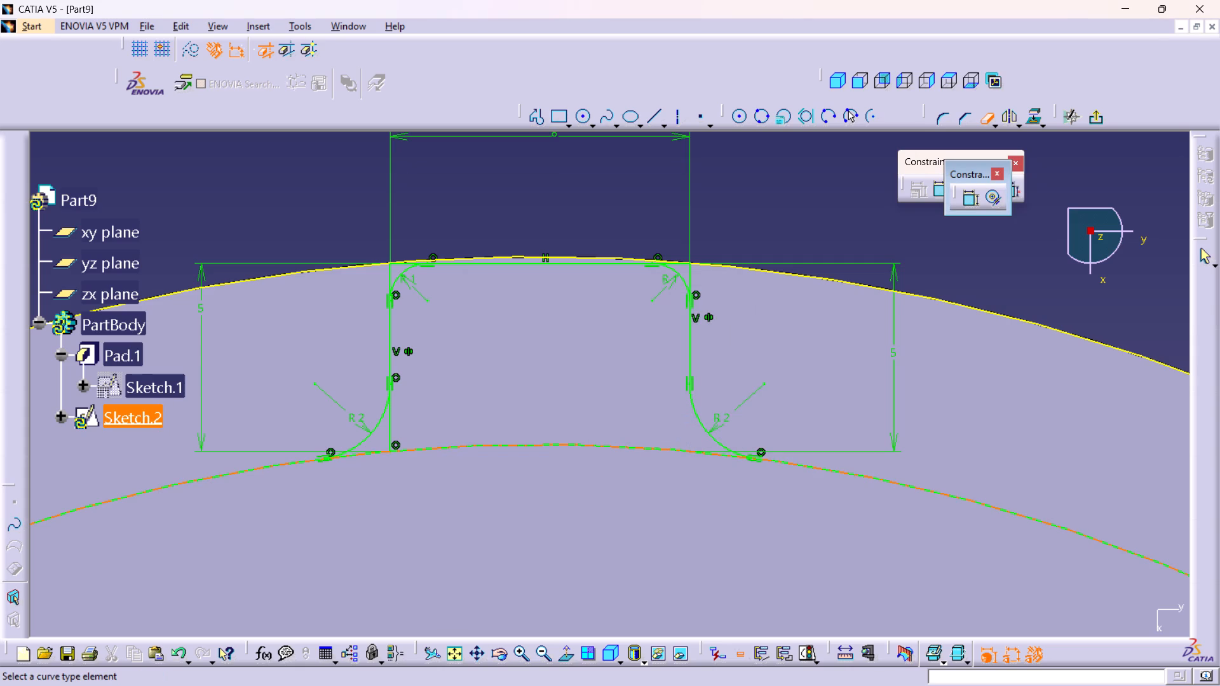
click(686, 450)
click(485, 447)
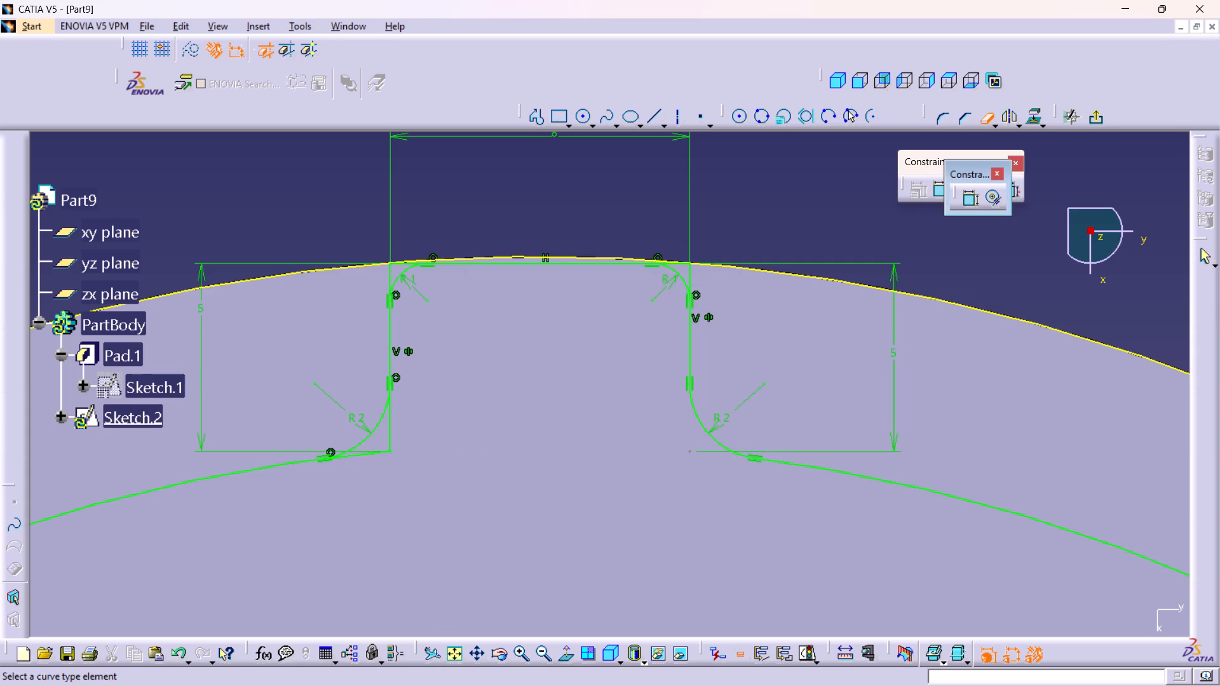
click(389, 432)
click(628, 386)
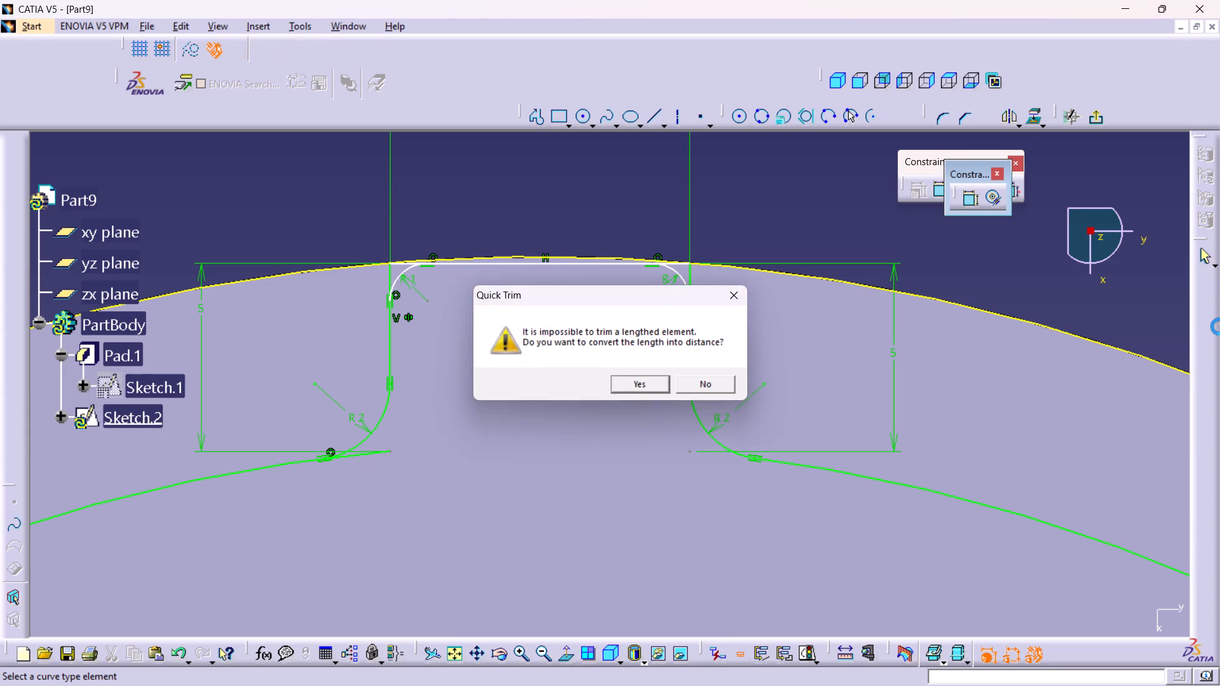
click(375, 452)
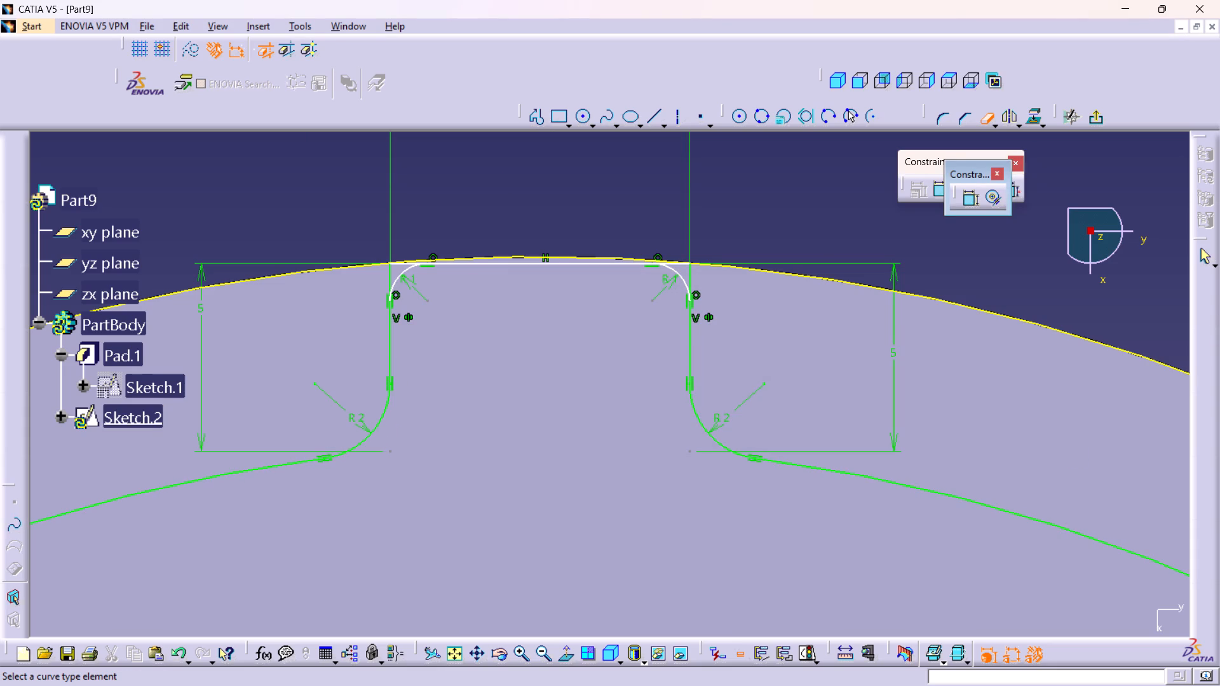
Quick Trim the line ends protruding beyond the two 1 mm corners, and remove the projected outer disc edge.
click(391, 271)
click(402, 263)
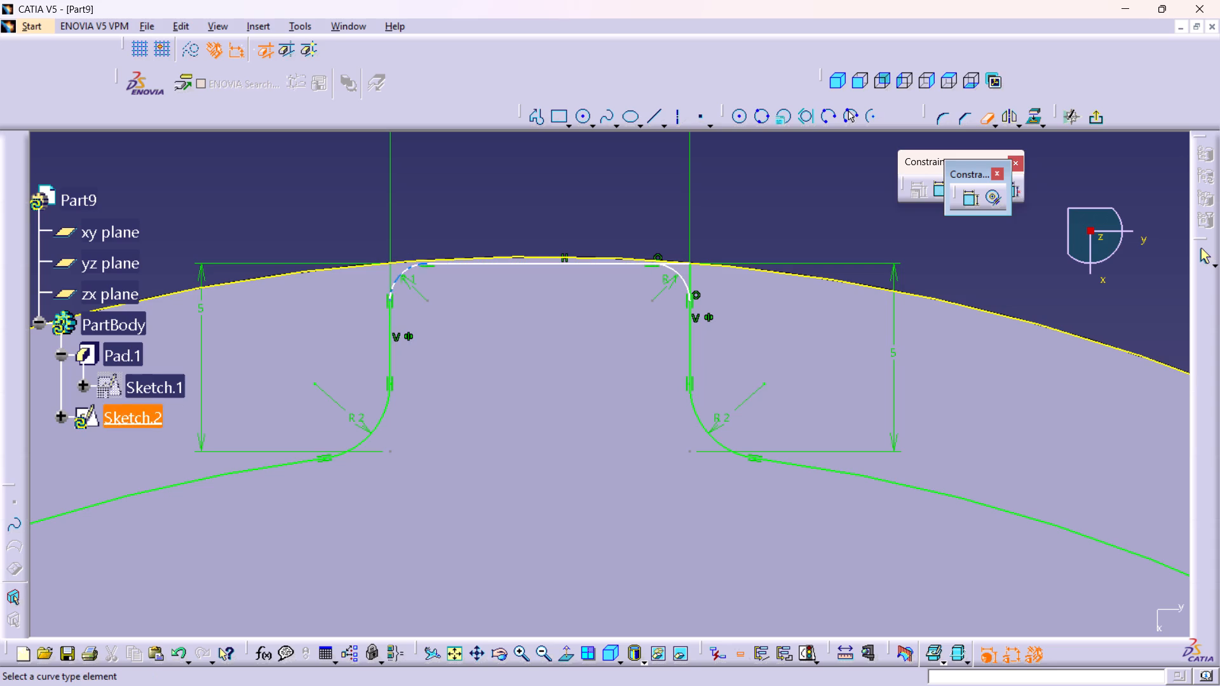
click(675, 264)
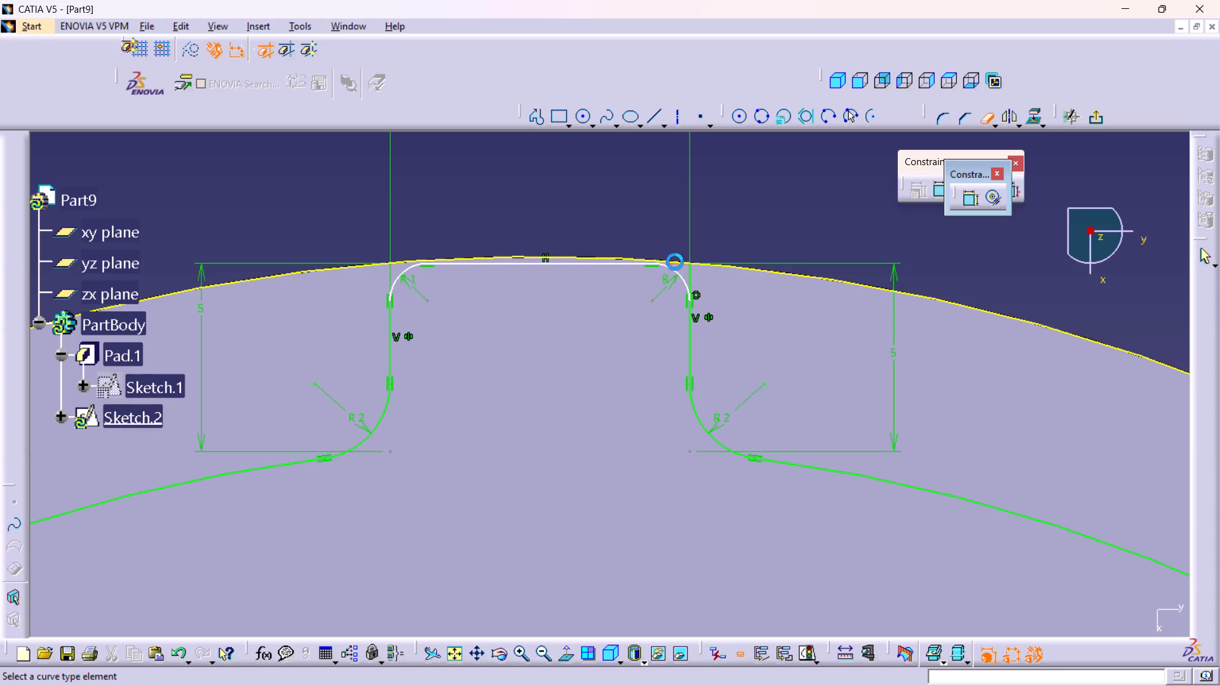
click(689, 270)
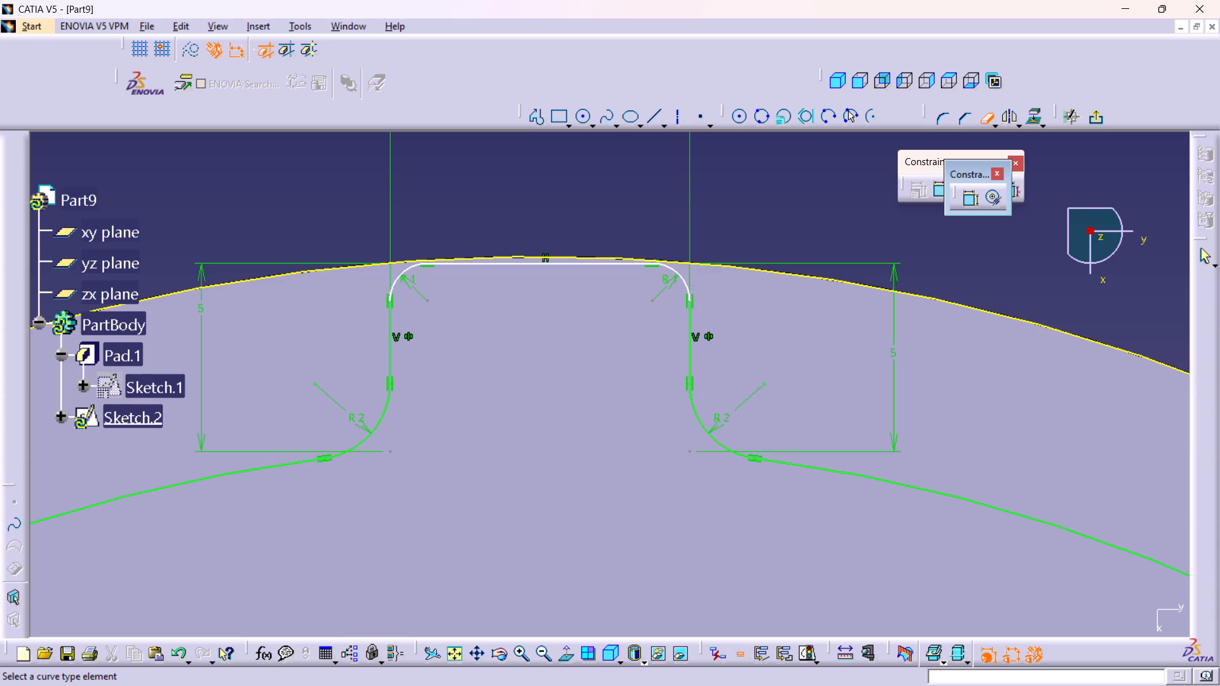
click(601, 257)
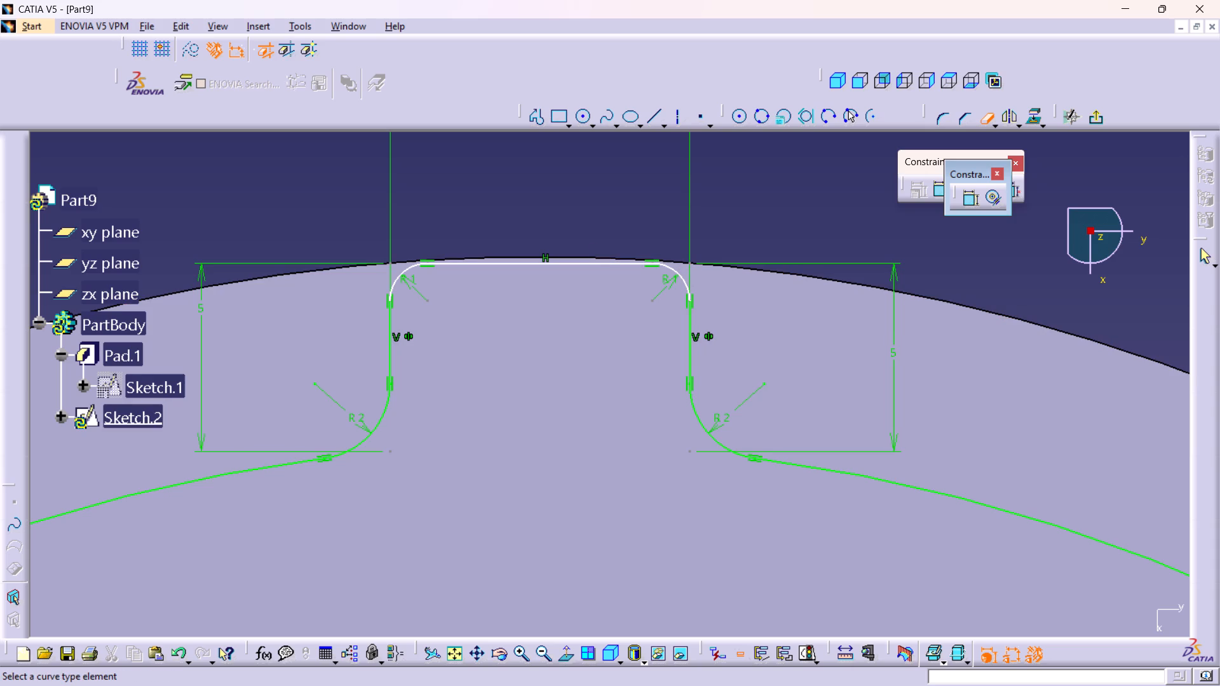
middle_click(590, 333)
right_click(590, 333)
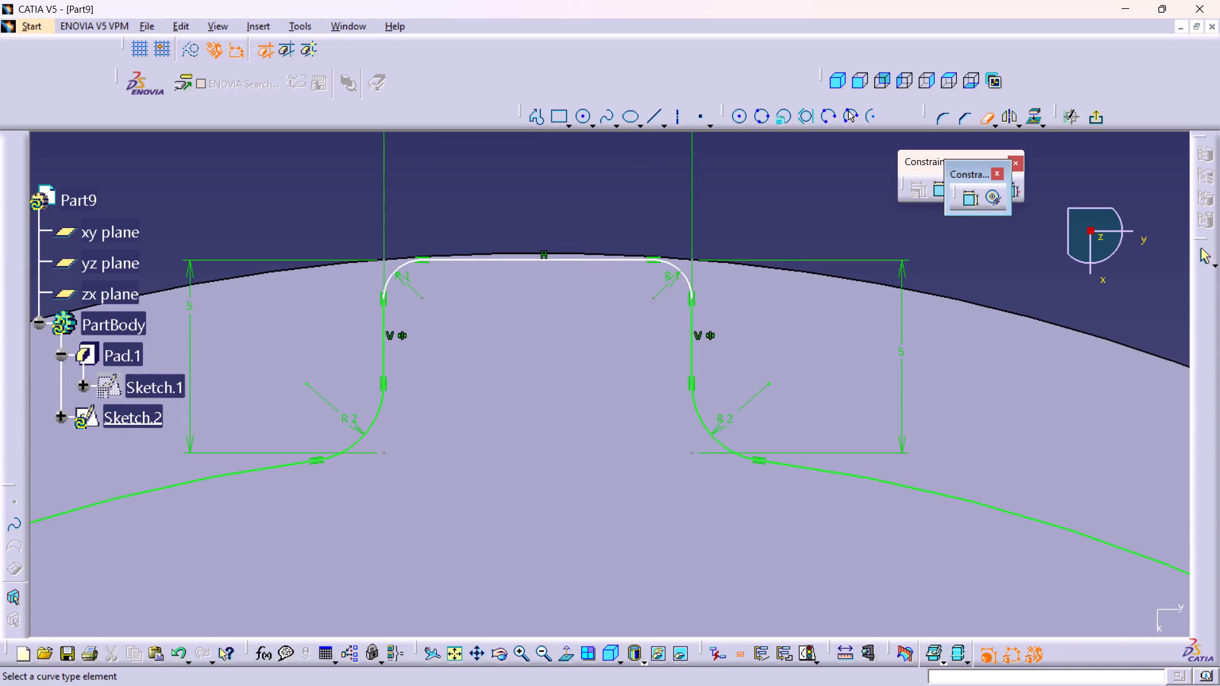
middle_drag(511, 300, 449, 395)
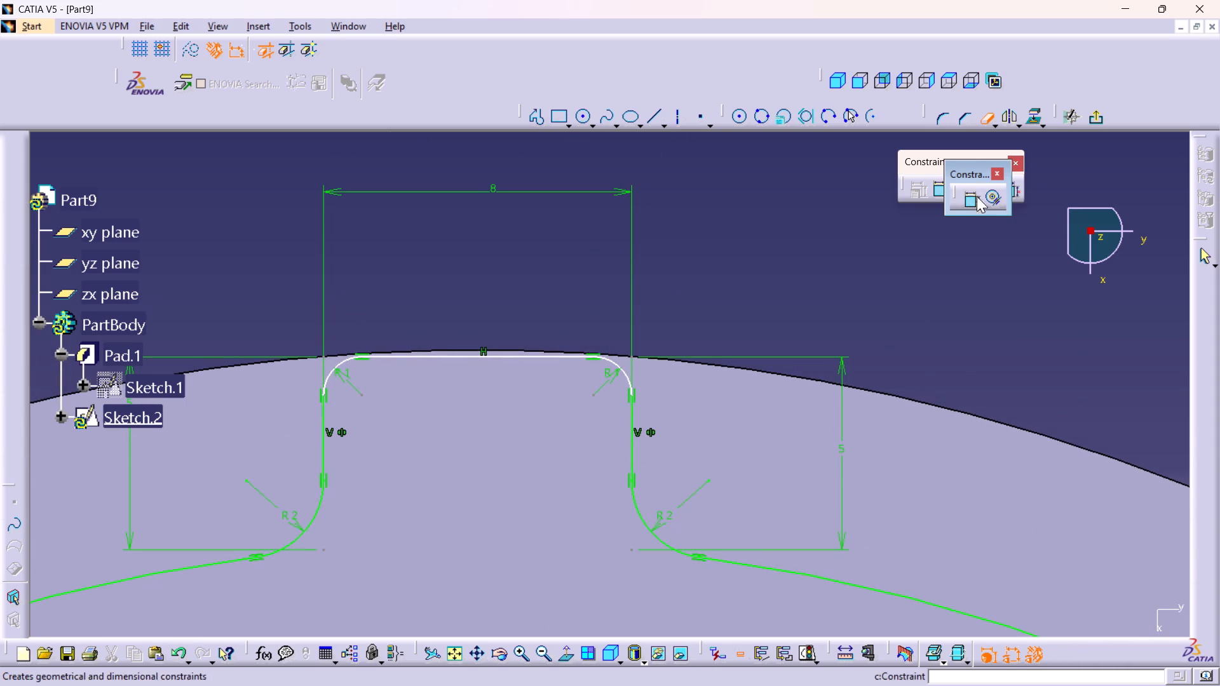
click(986, 115)
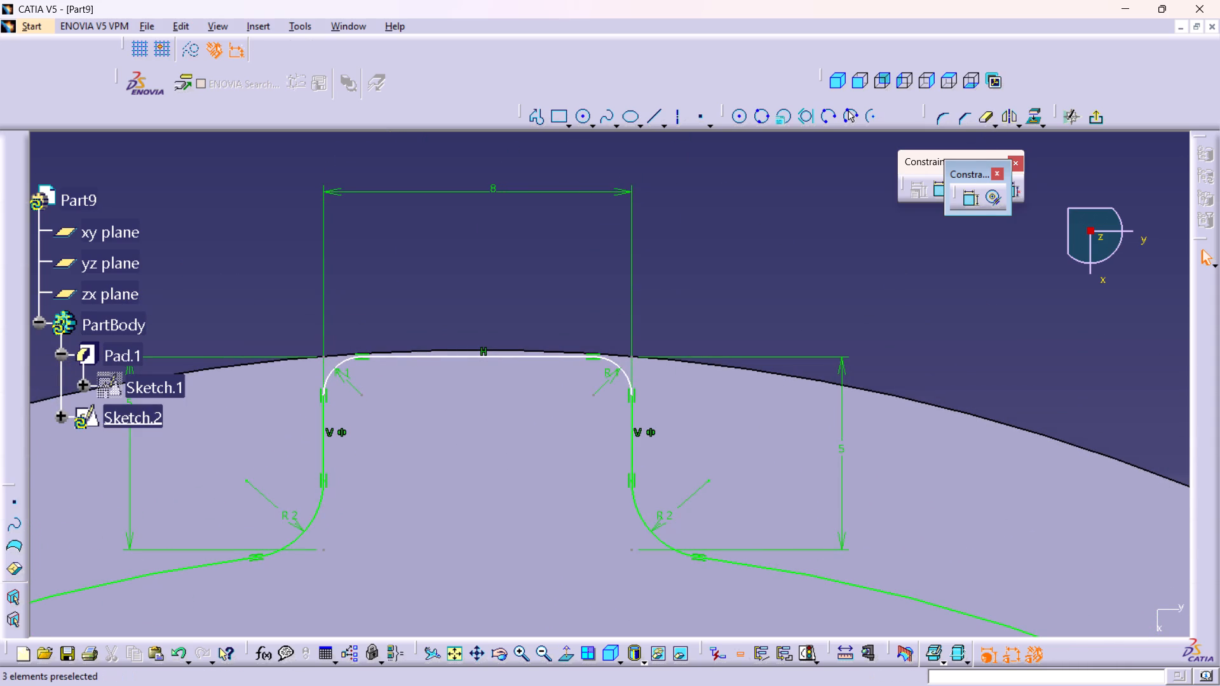
Delete the 5 mm height dimension on the right side of the notch profile.
right_click(842, 443)
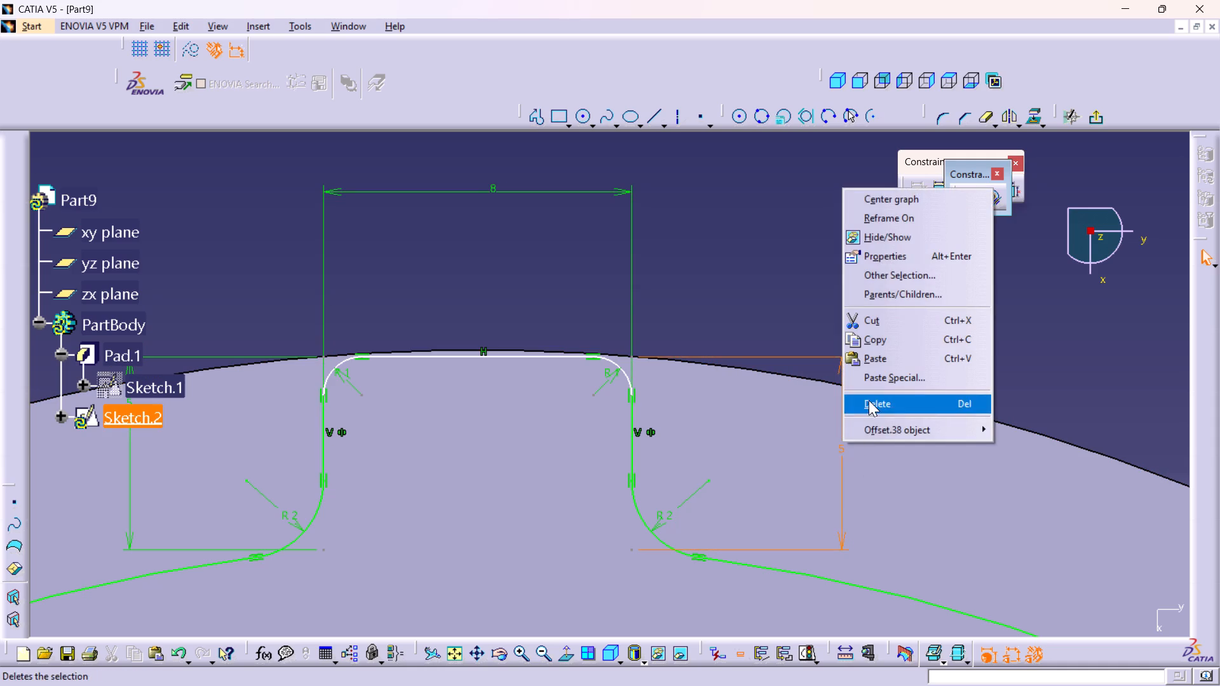
click(869, 400)
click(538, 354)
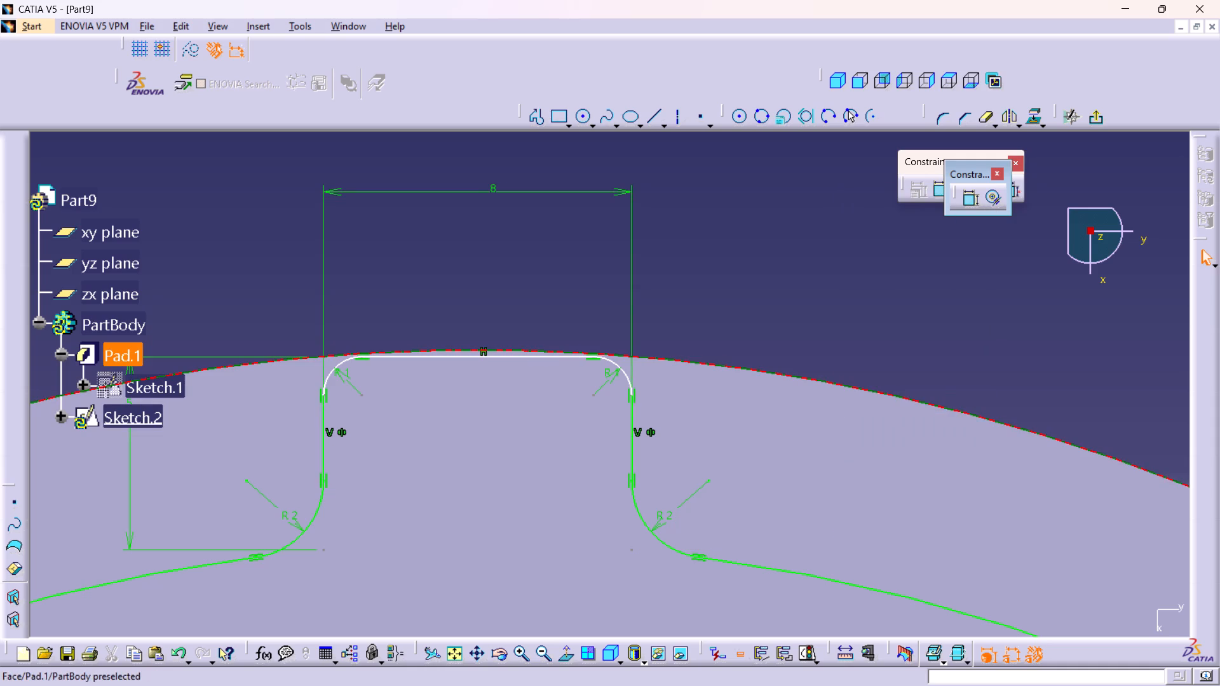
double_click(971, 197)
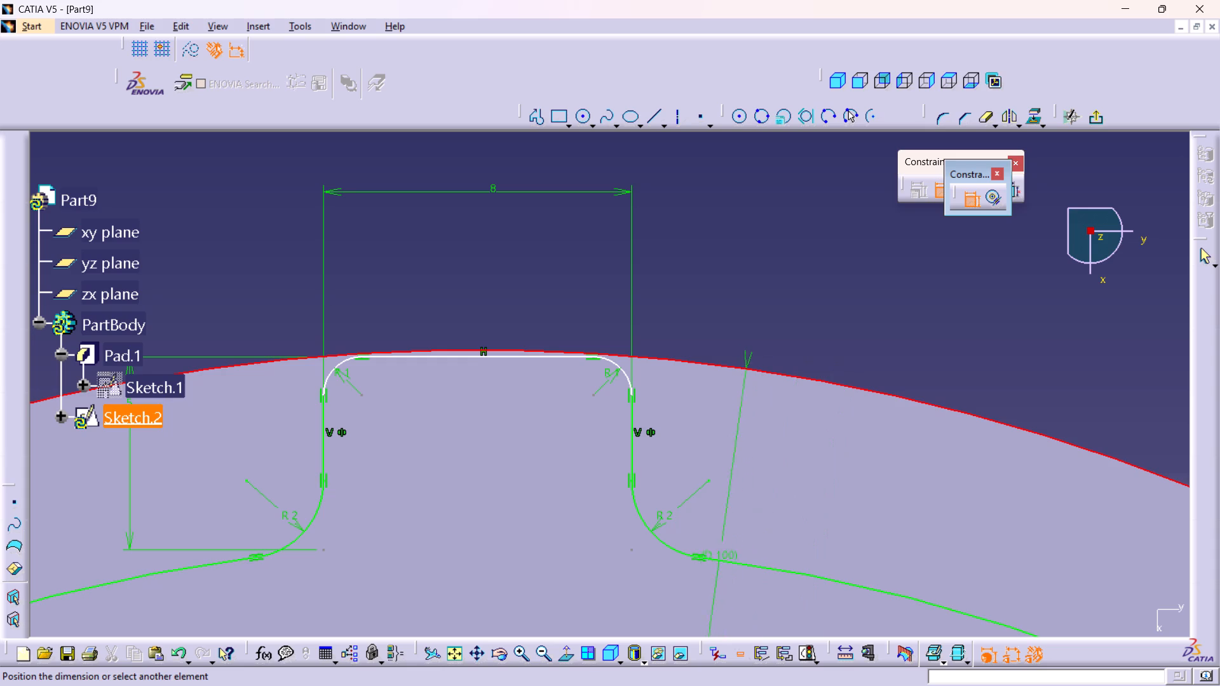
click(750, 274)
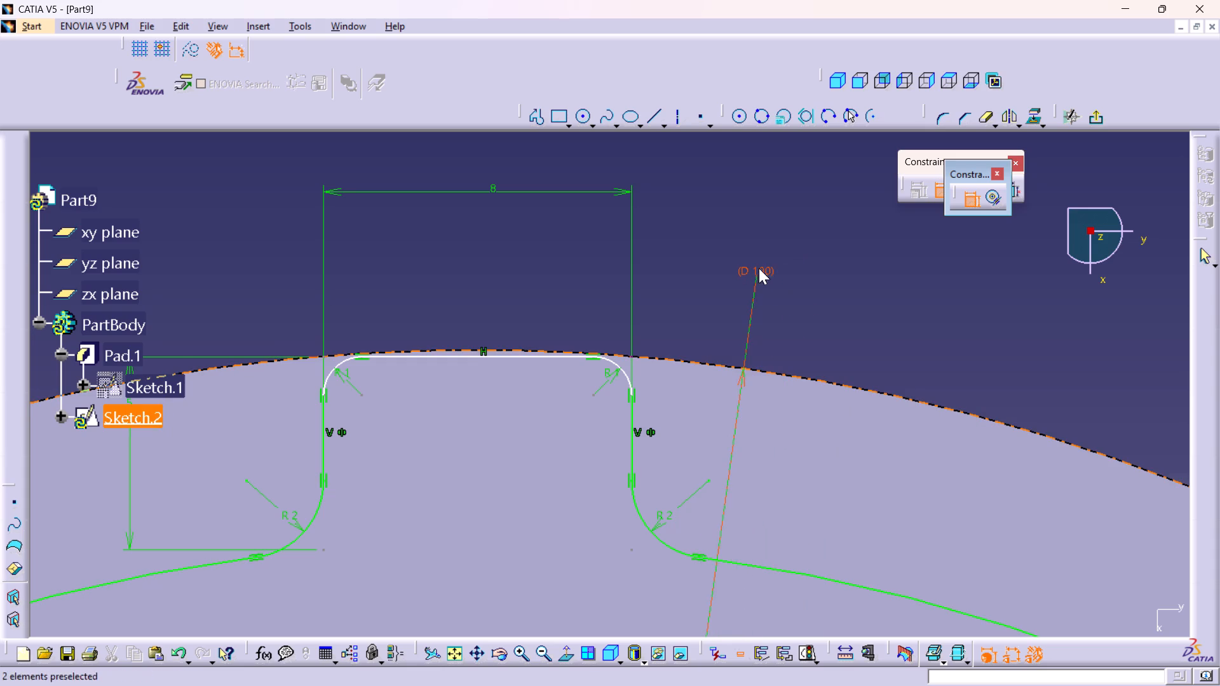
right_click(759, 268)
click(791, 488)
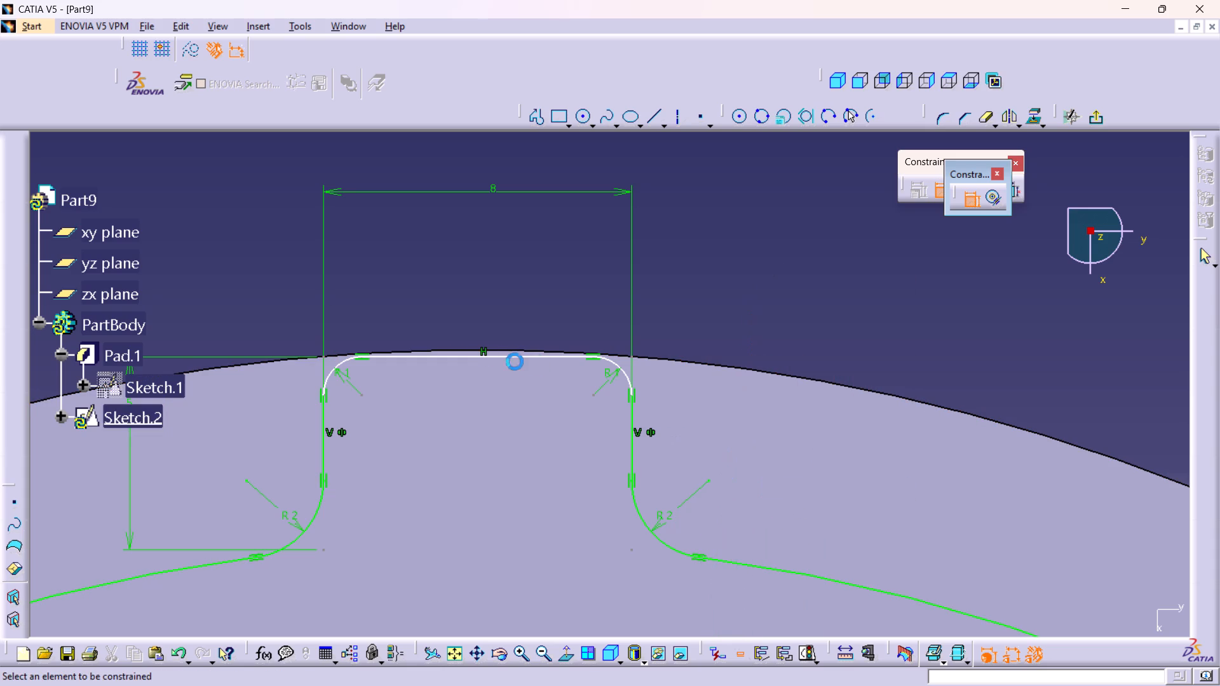
Dimension the distance between the profile's top line and the 90 mm circle, and set it to 5 mm.
click(463, 355)
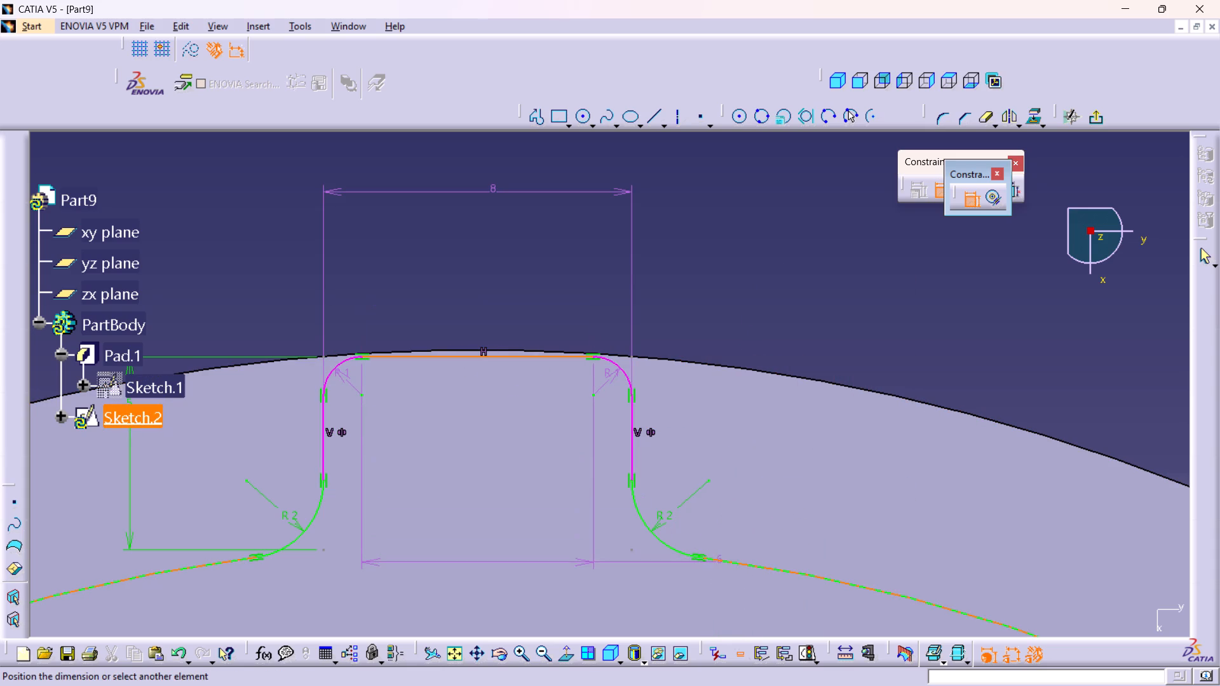
click(723, 562)
click(846, 308)
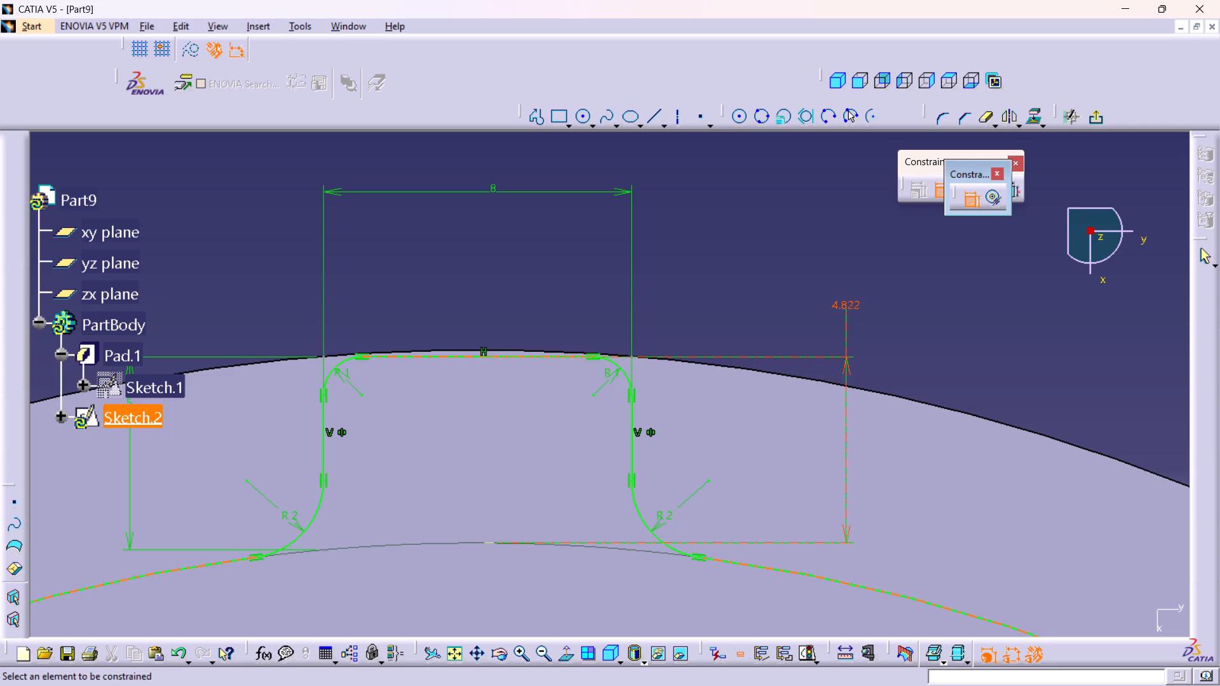
double_click(843, 300)
key(5)
key(Return)
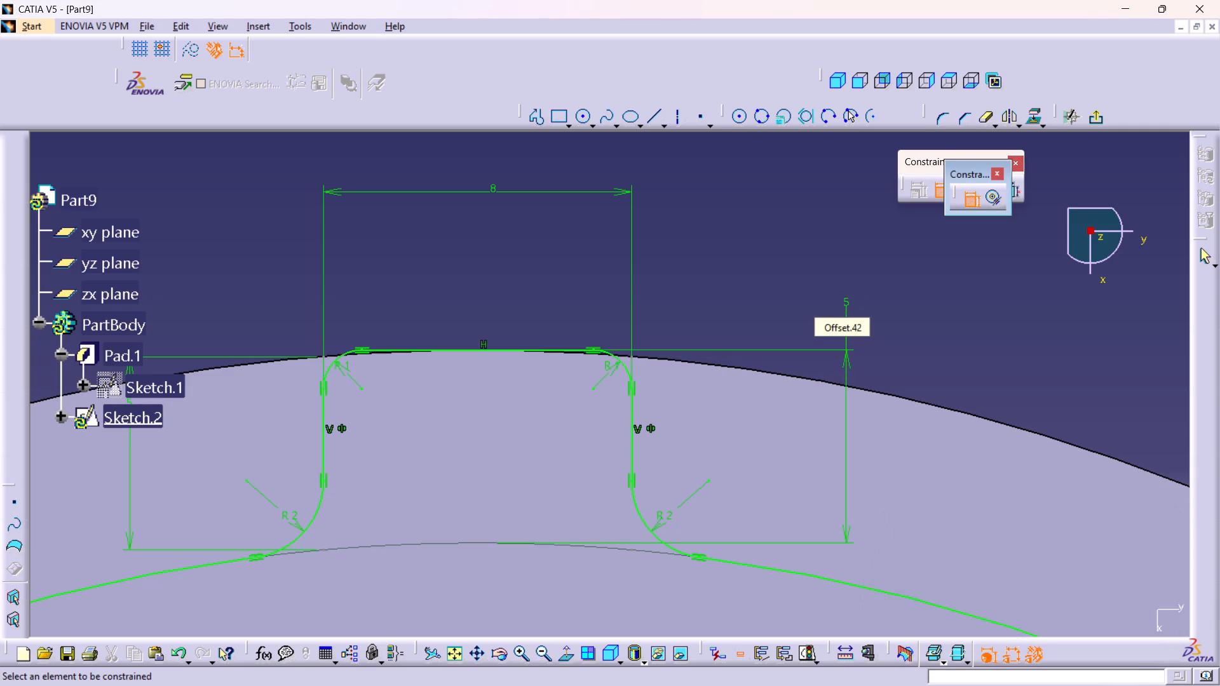
Delete the 5 mm height dimension on the left side of the notch profile.
middle_drag(454, 418, 530, 358)
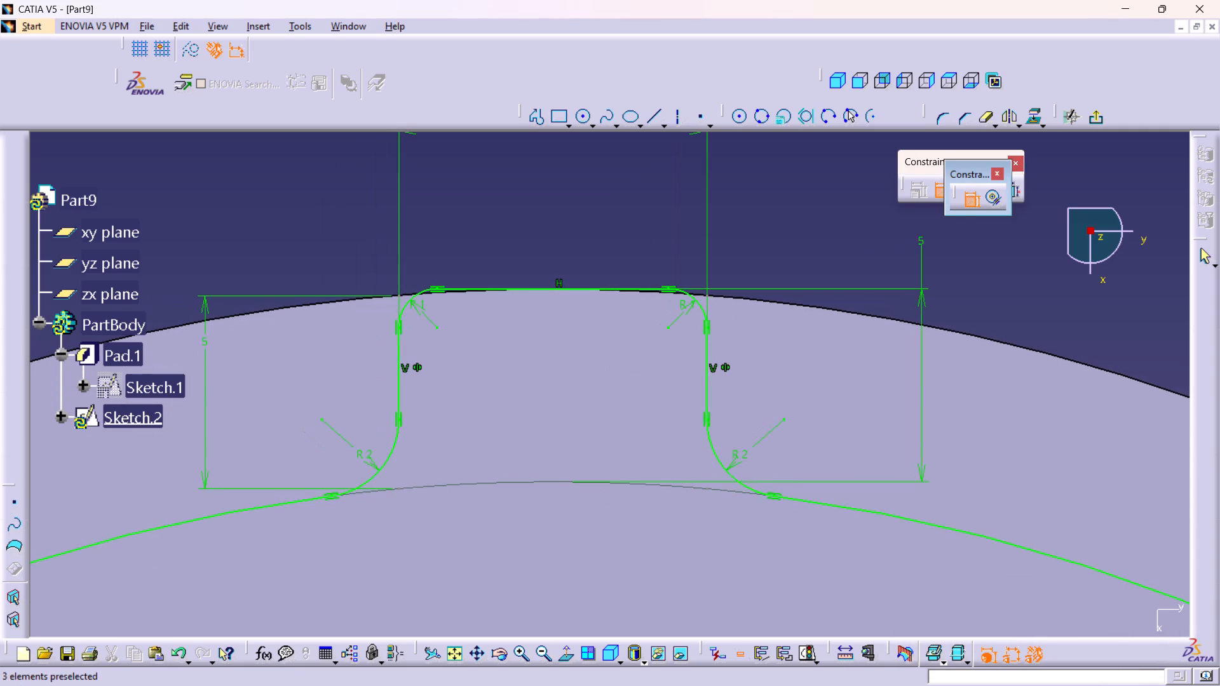
right_click(206, 306)
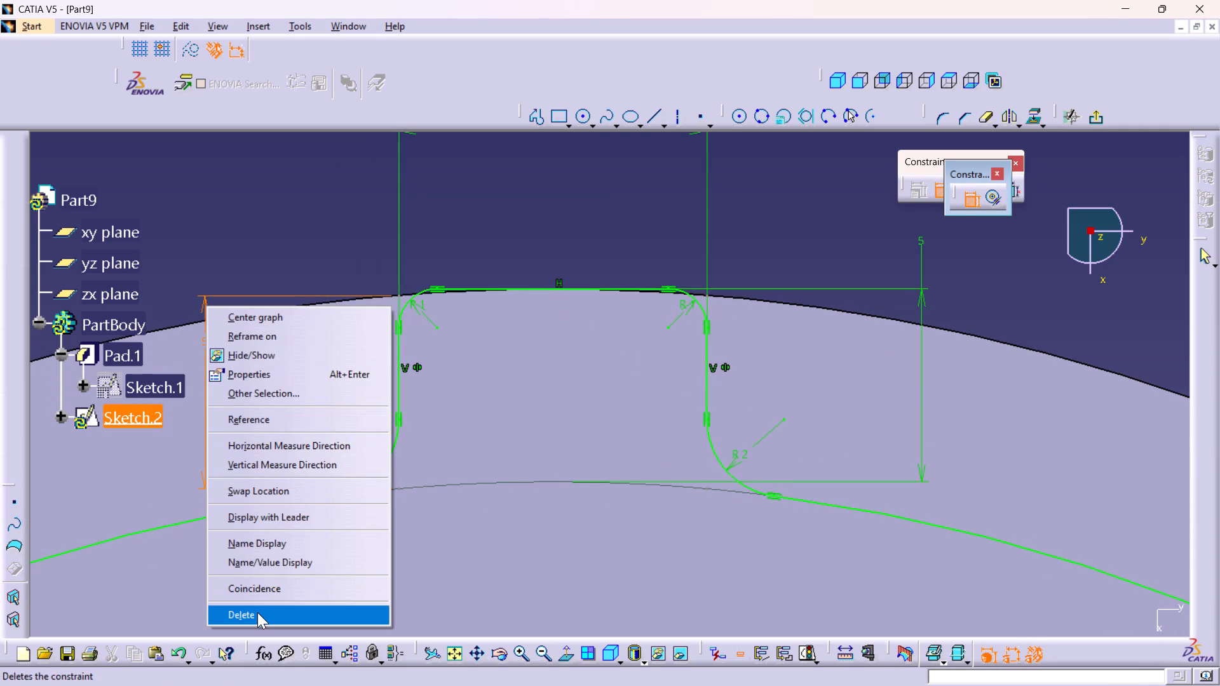
click(257, 612)
middle_drag(494, 428, 494, 426)
right_click(494, 426)
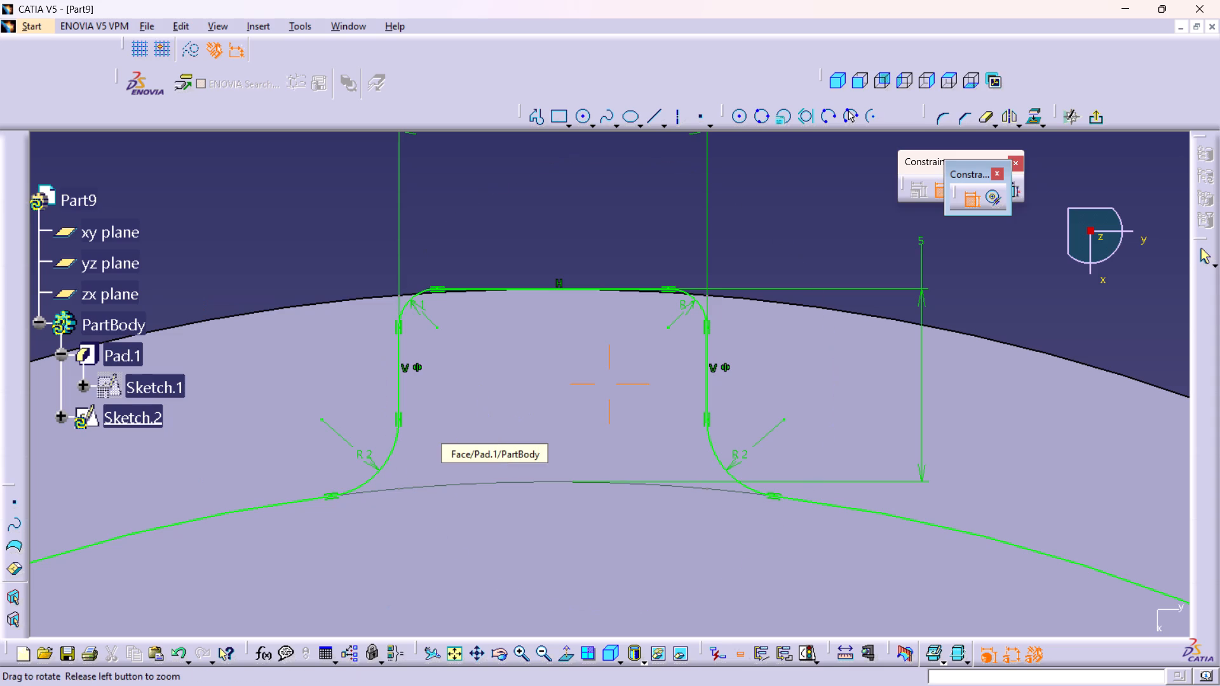
middle_drag(494, 426, 505, 506)
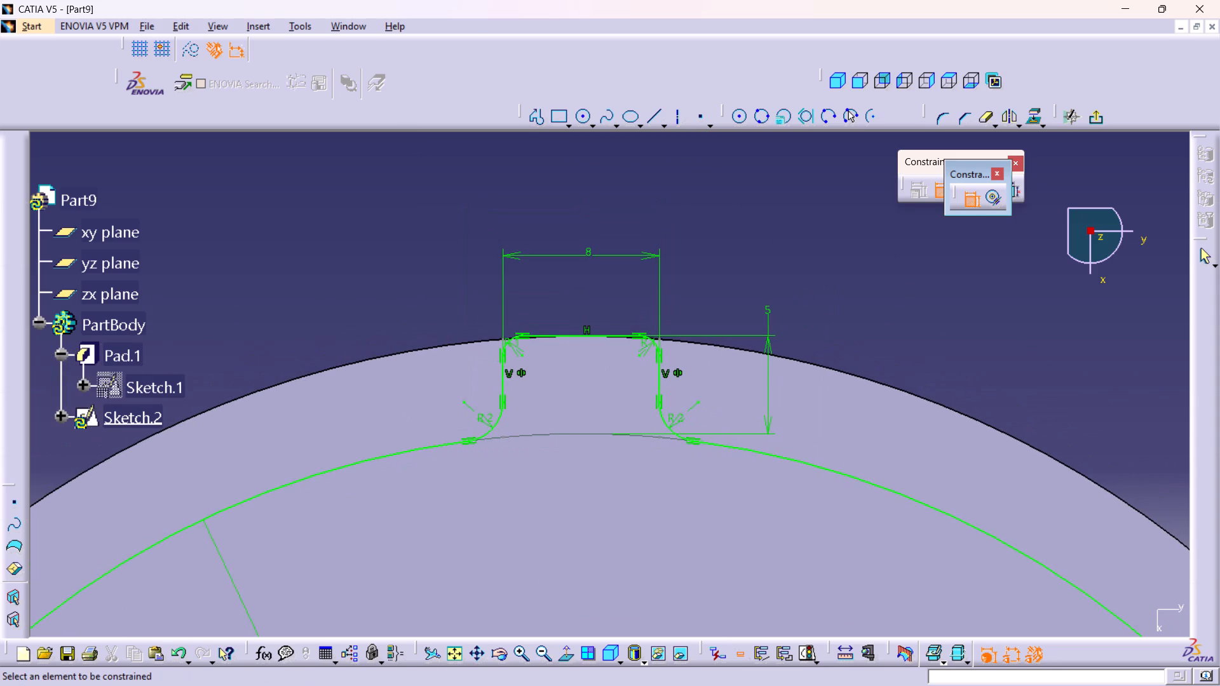
middle_drag(574, 384, 574, 383)
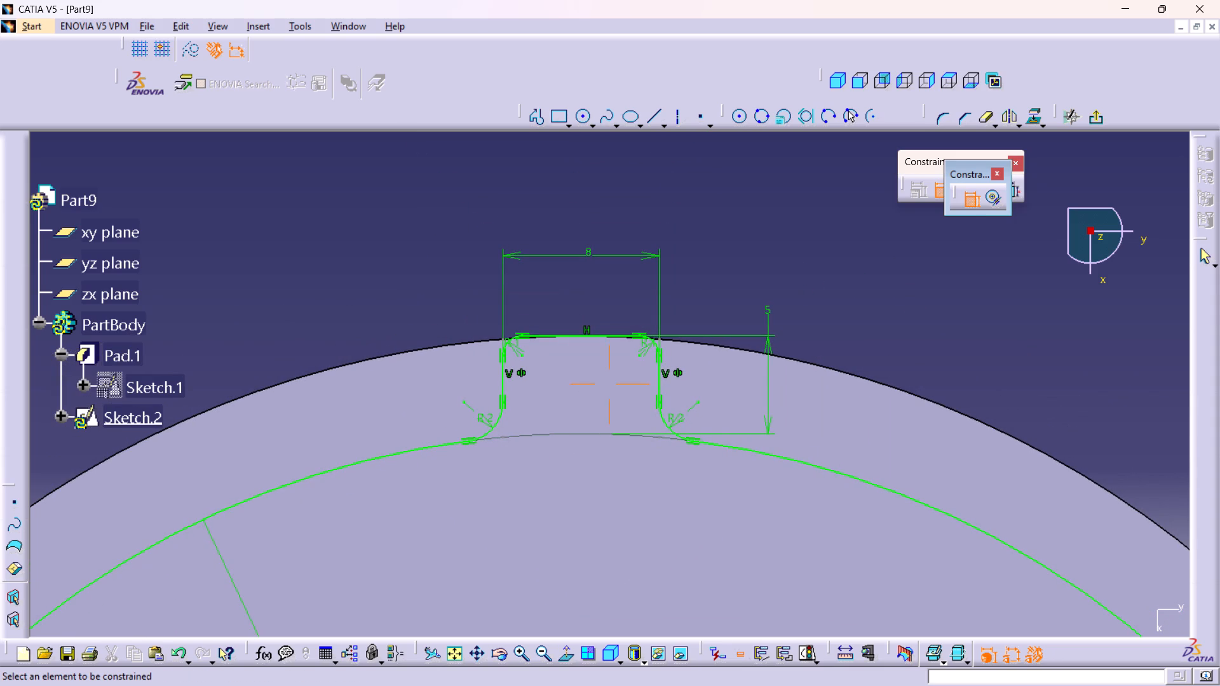
middle_drag(574, 383, 587, 458)
right_click(574, 383)
click(969, 197)
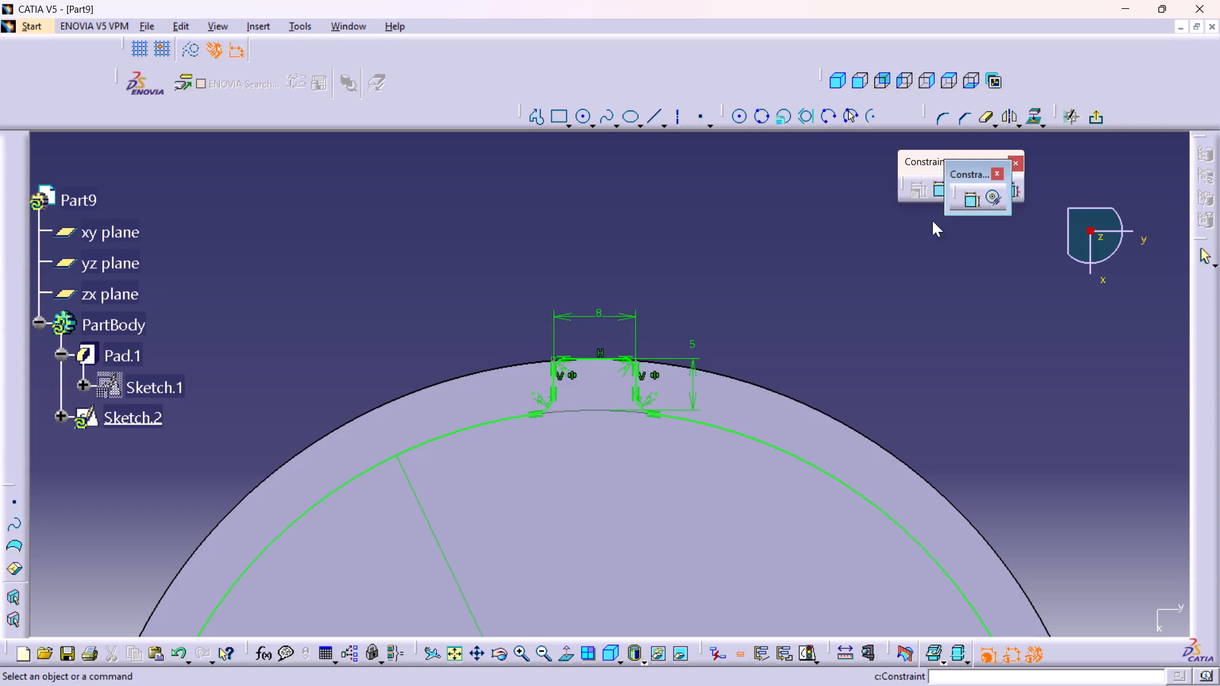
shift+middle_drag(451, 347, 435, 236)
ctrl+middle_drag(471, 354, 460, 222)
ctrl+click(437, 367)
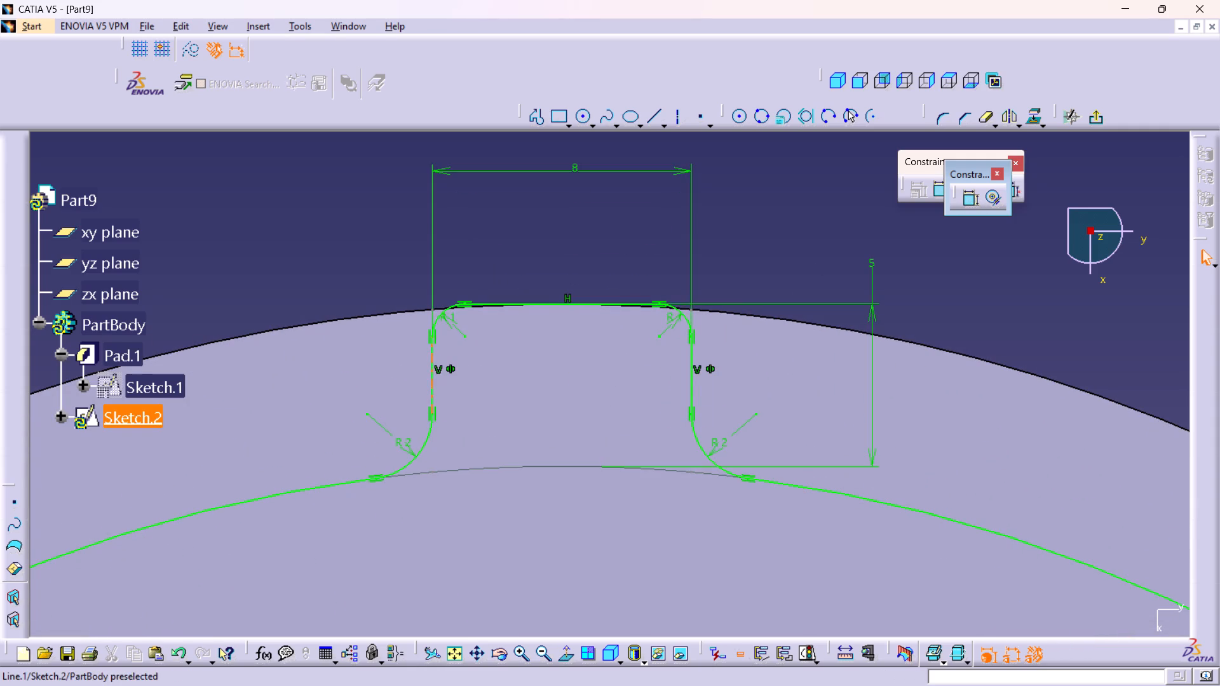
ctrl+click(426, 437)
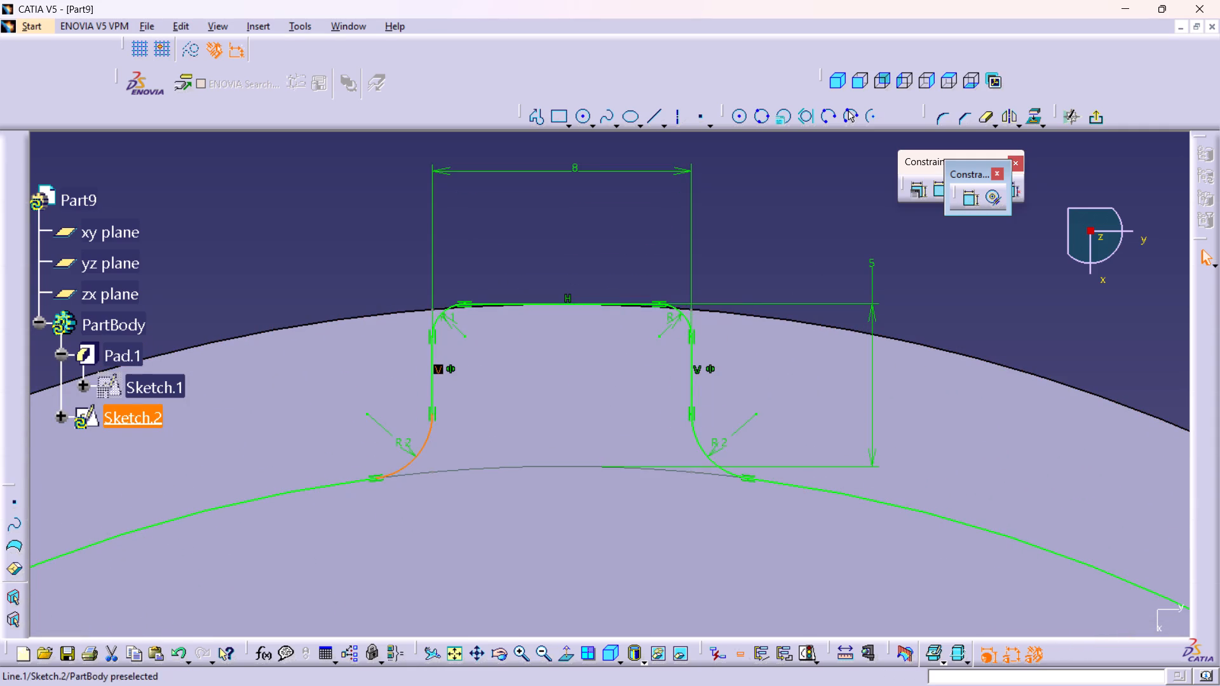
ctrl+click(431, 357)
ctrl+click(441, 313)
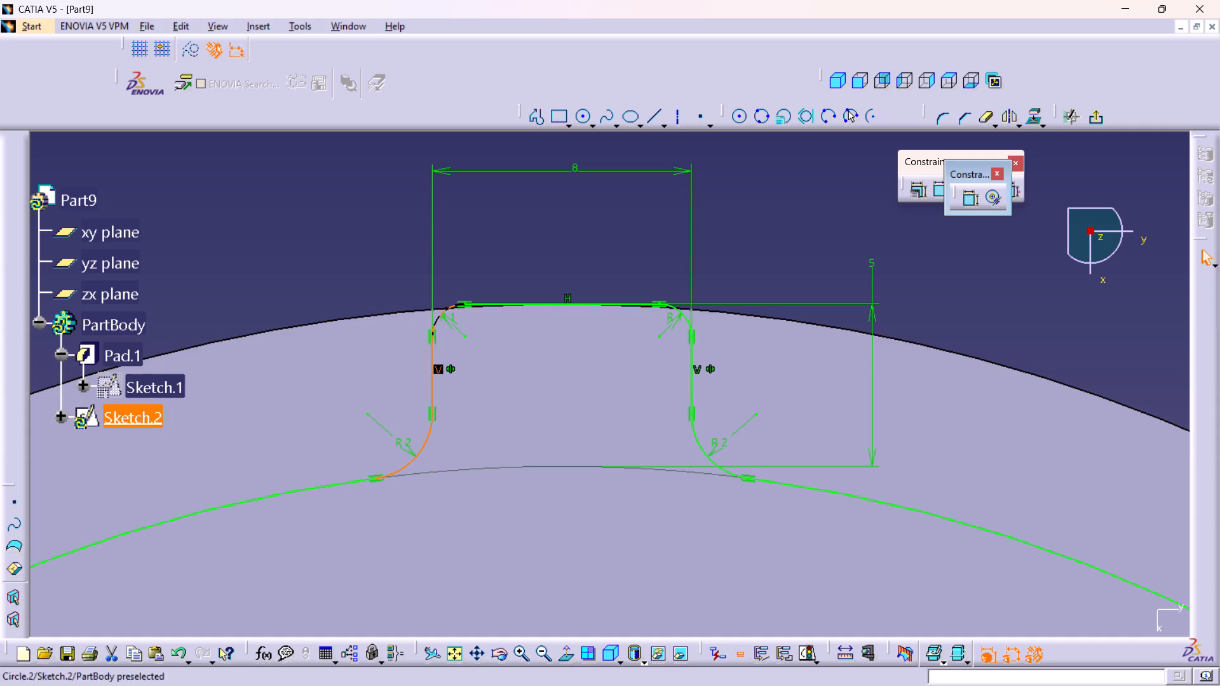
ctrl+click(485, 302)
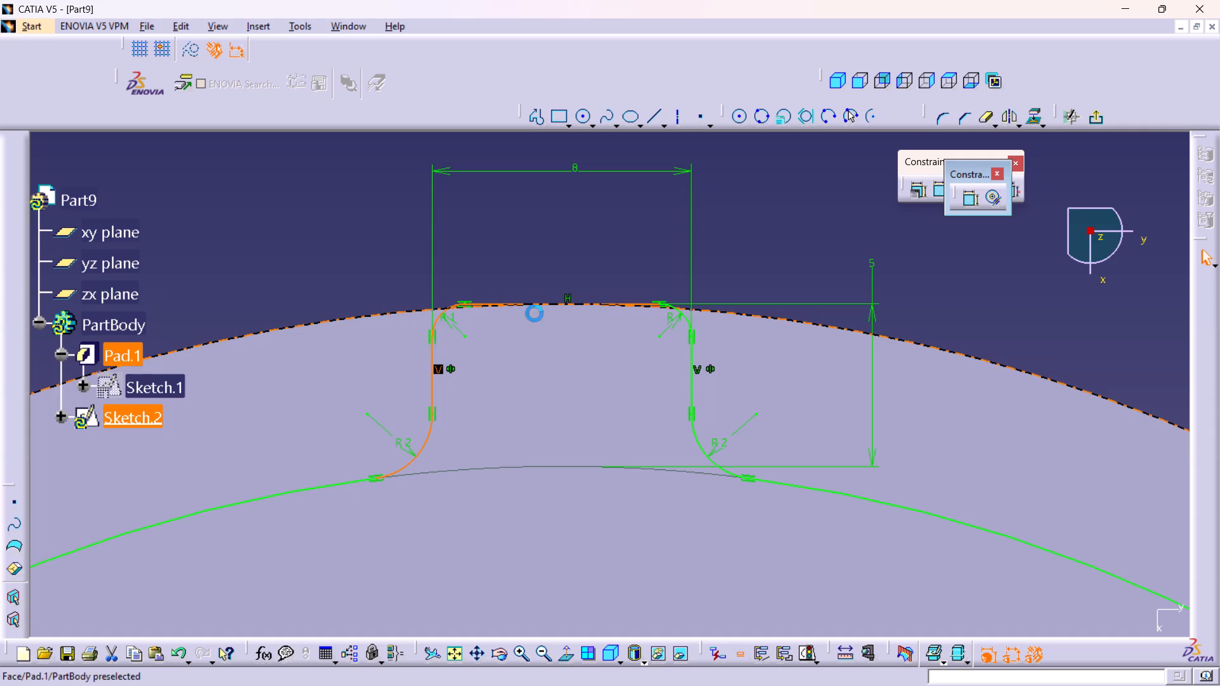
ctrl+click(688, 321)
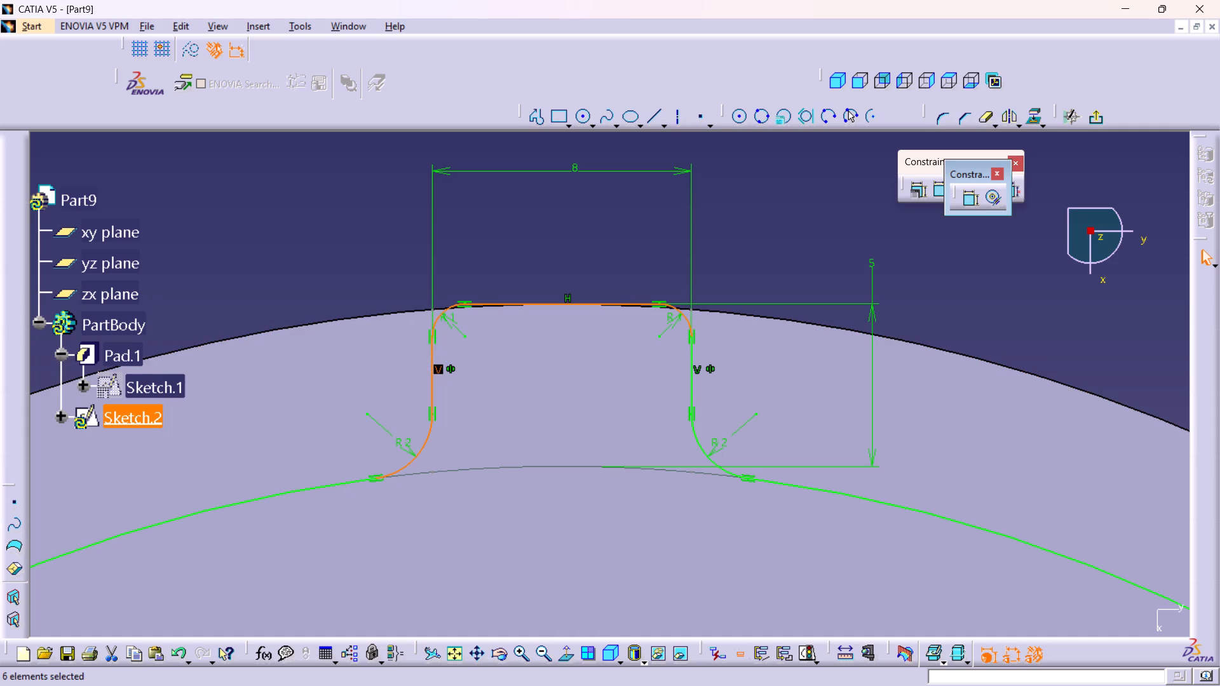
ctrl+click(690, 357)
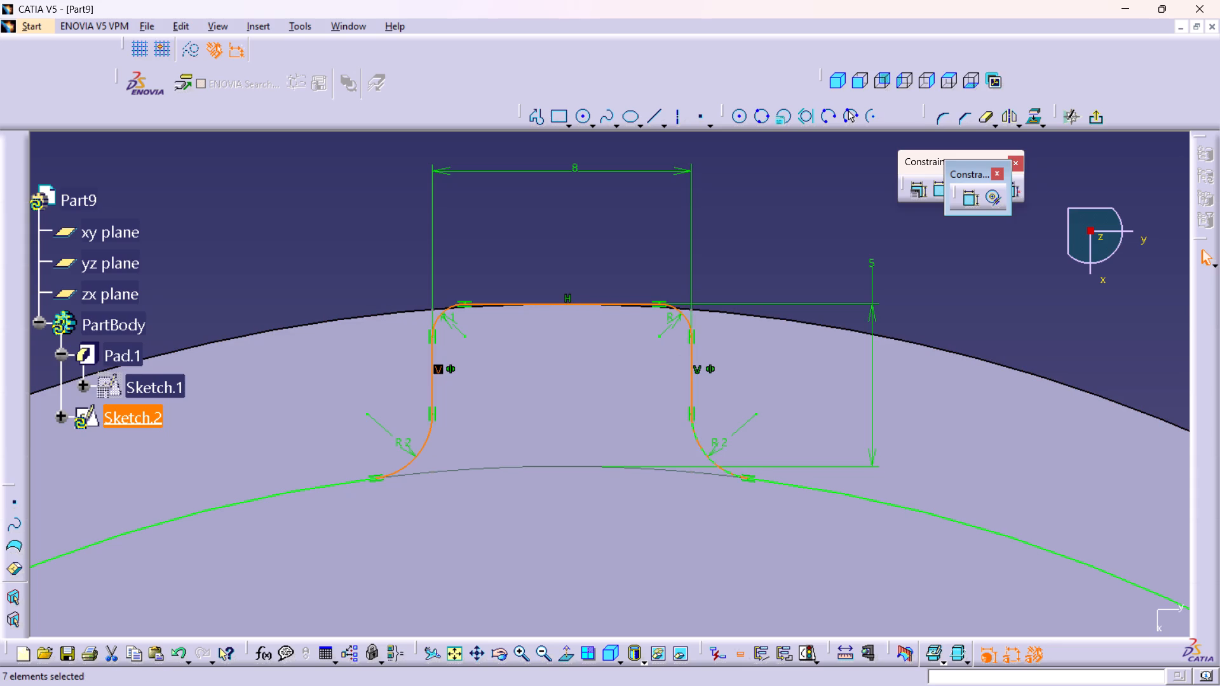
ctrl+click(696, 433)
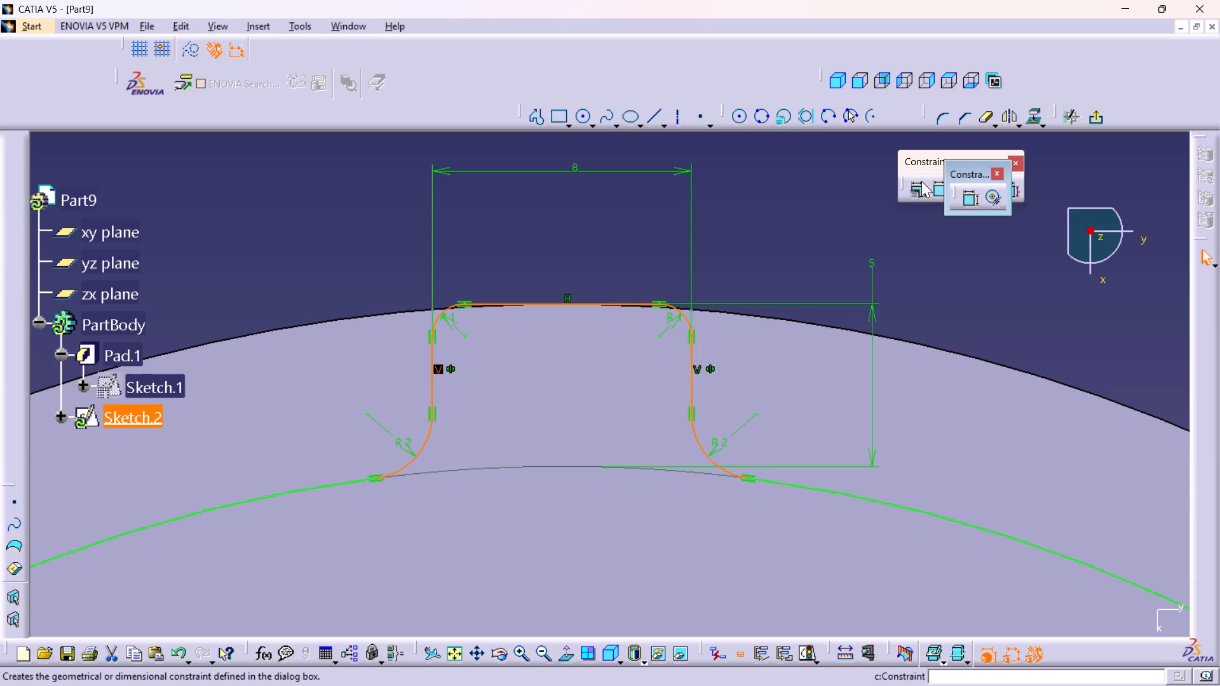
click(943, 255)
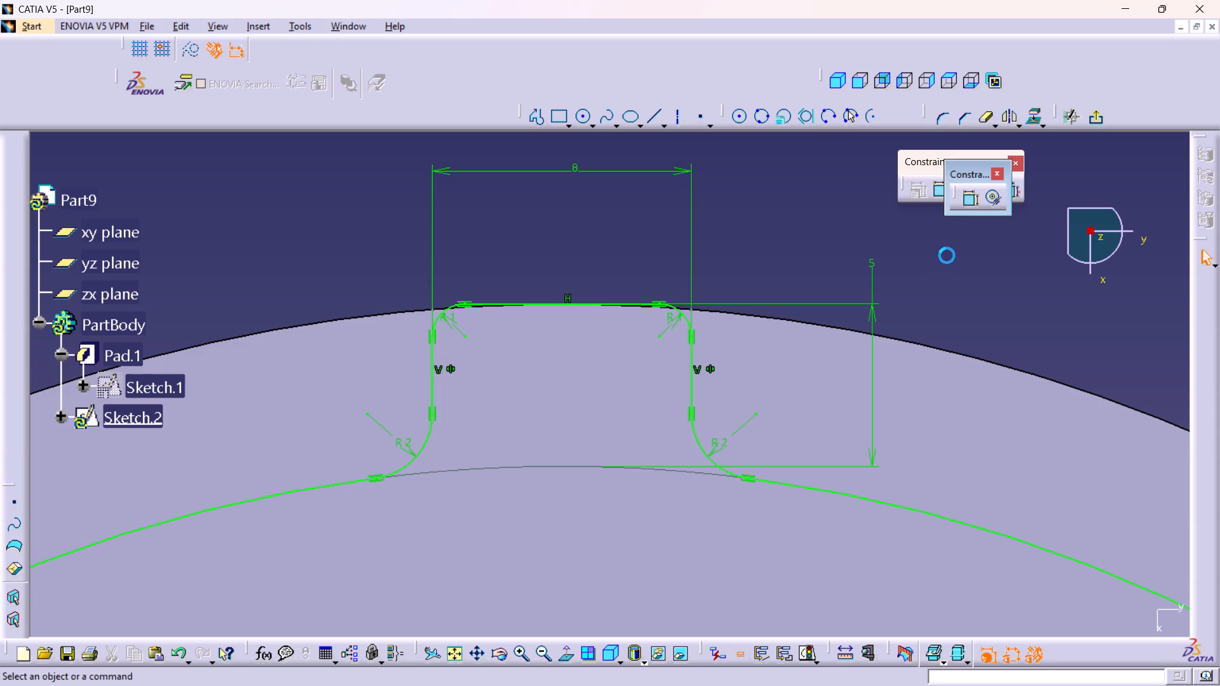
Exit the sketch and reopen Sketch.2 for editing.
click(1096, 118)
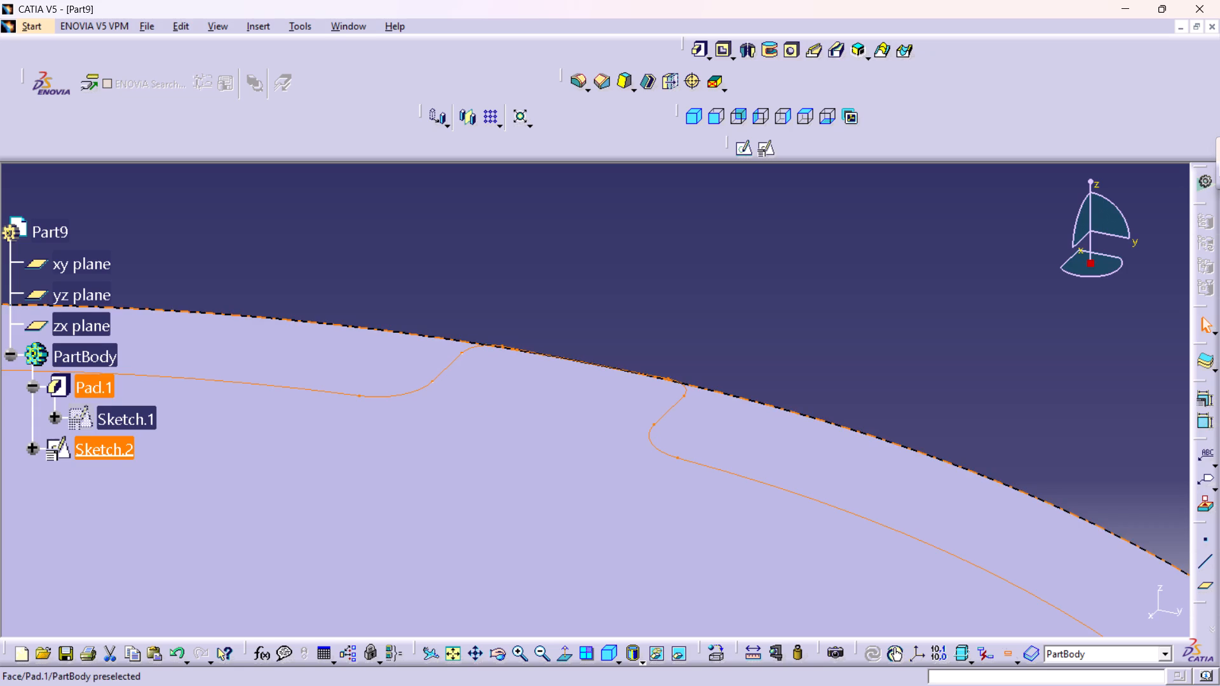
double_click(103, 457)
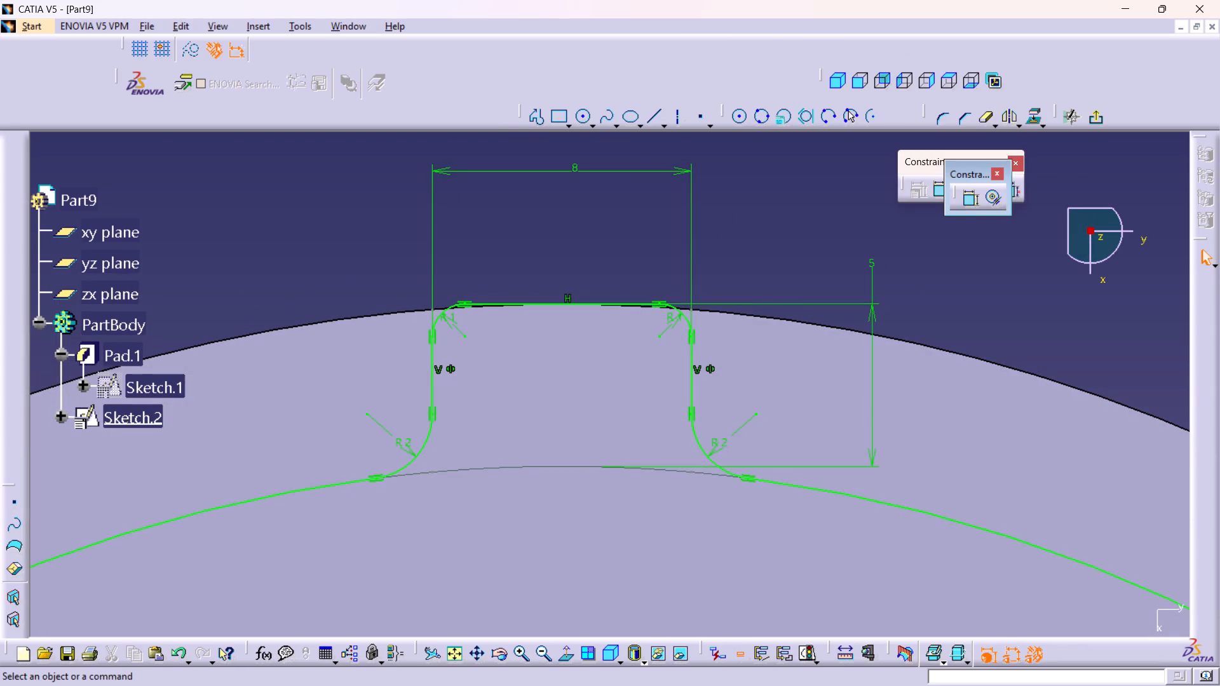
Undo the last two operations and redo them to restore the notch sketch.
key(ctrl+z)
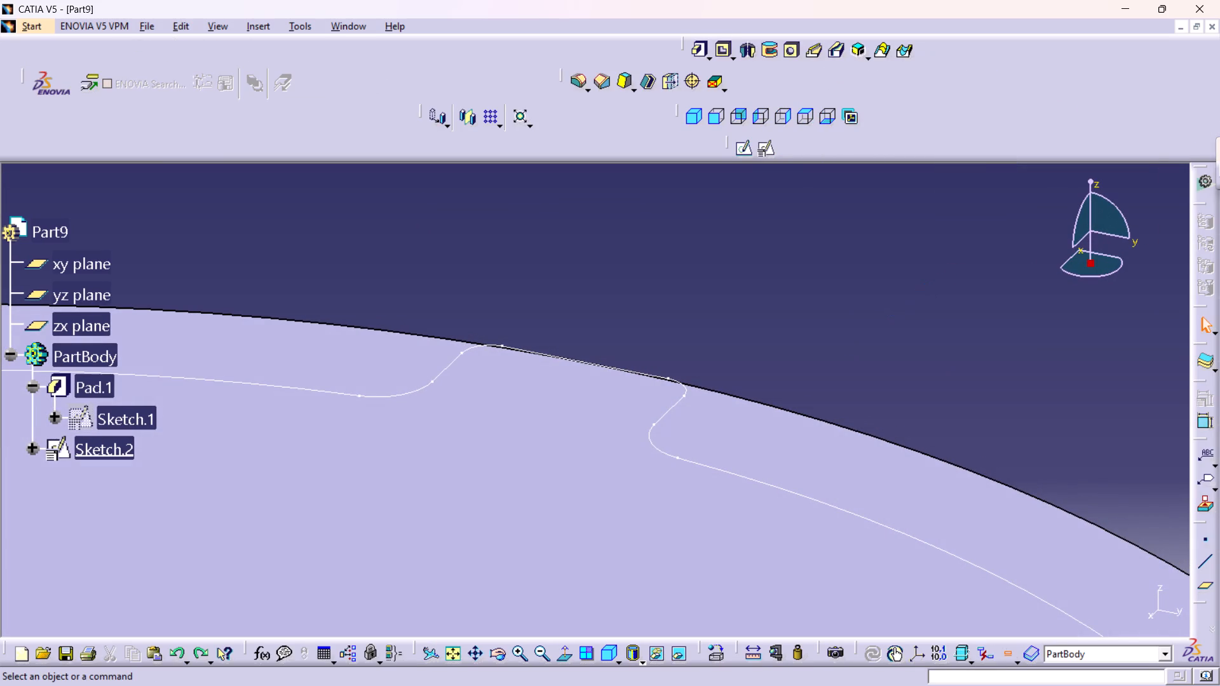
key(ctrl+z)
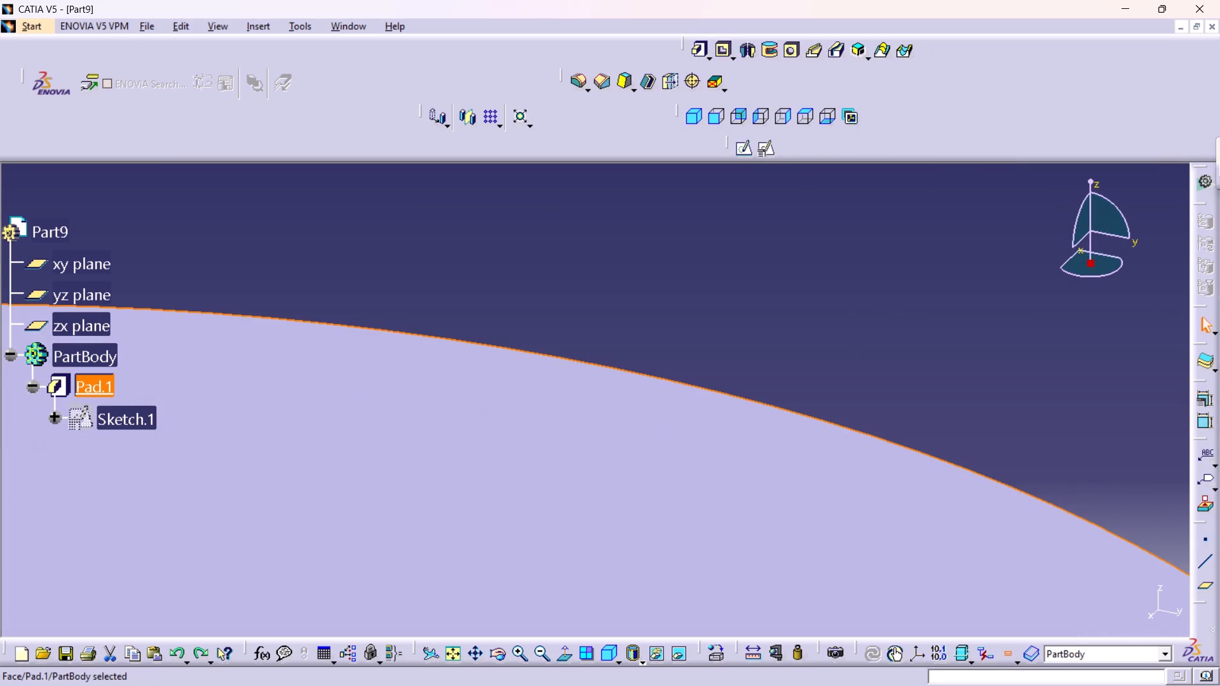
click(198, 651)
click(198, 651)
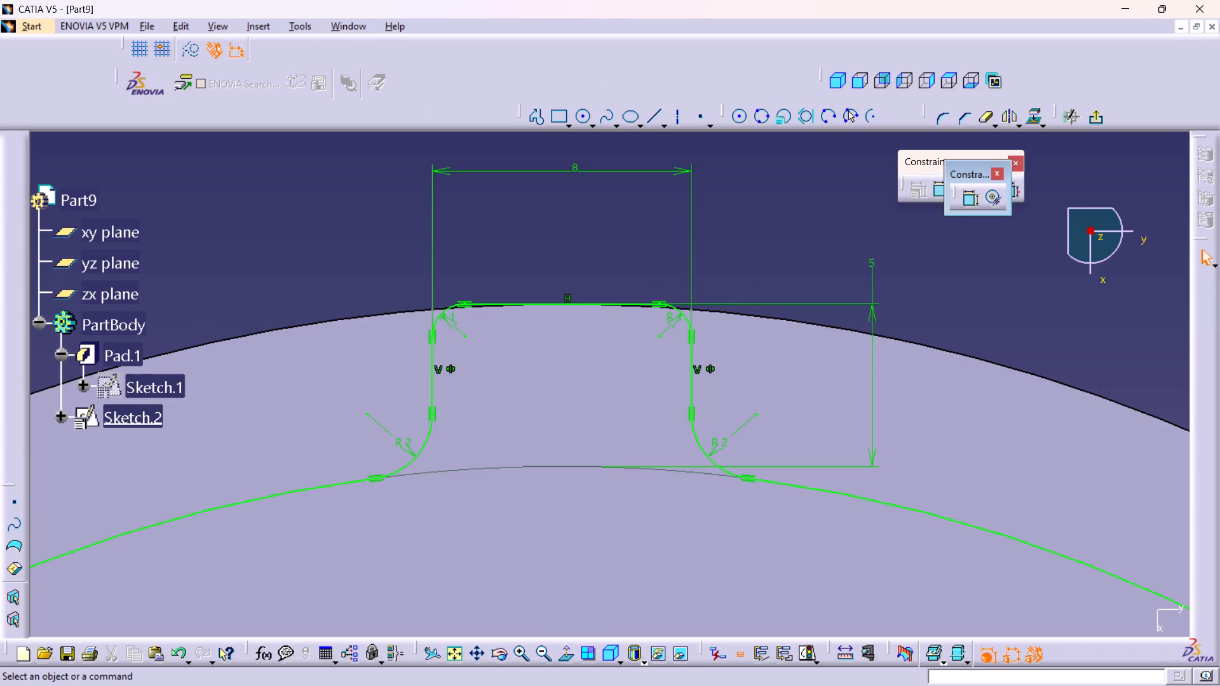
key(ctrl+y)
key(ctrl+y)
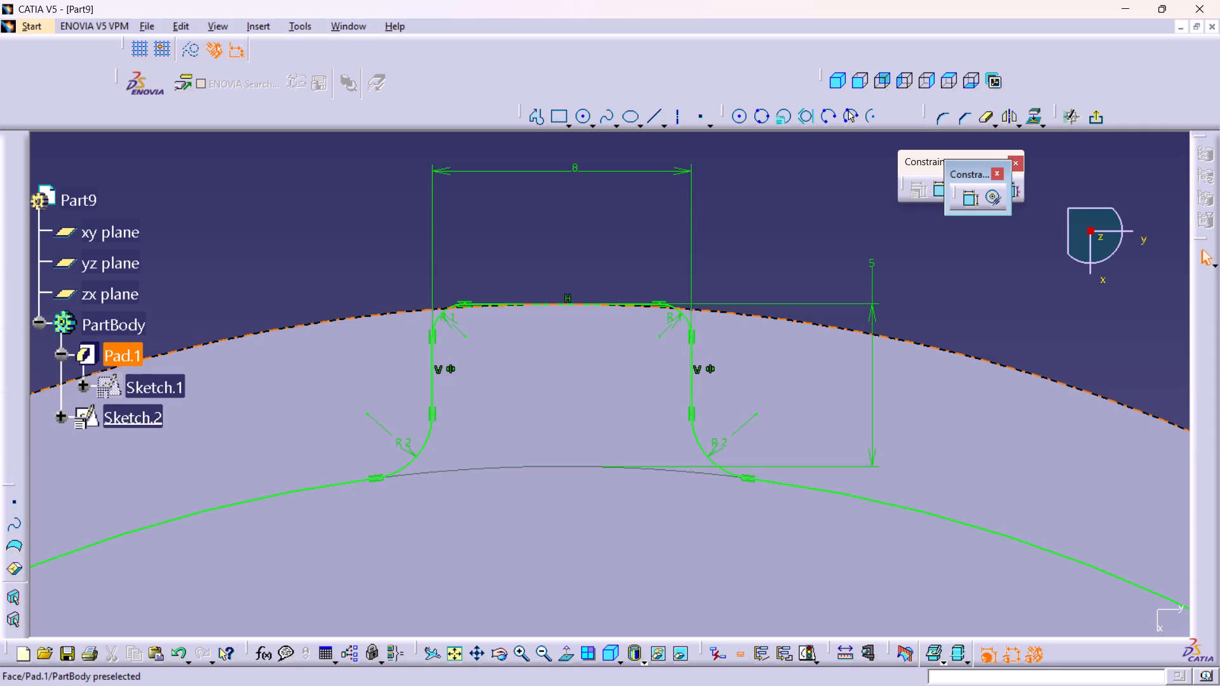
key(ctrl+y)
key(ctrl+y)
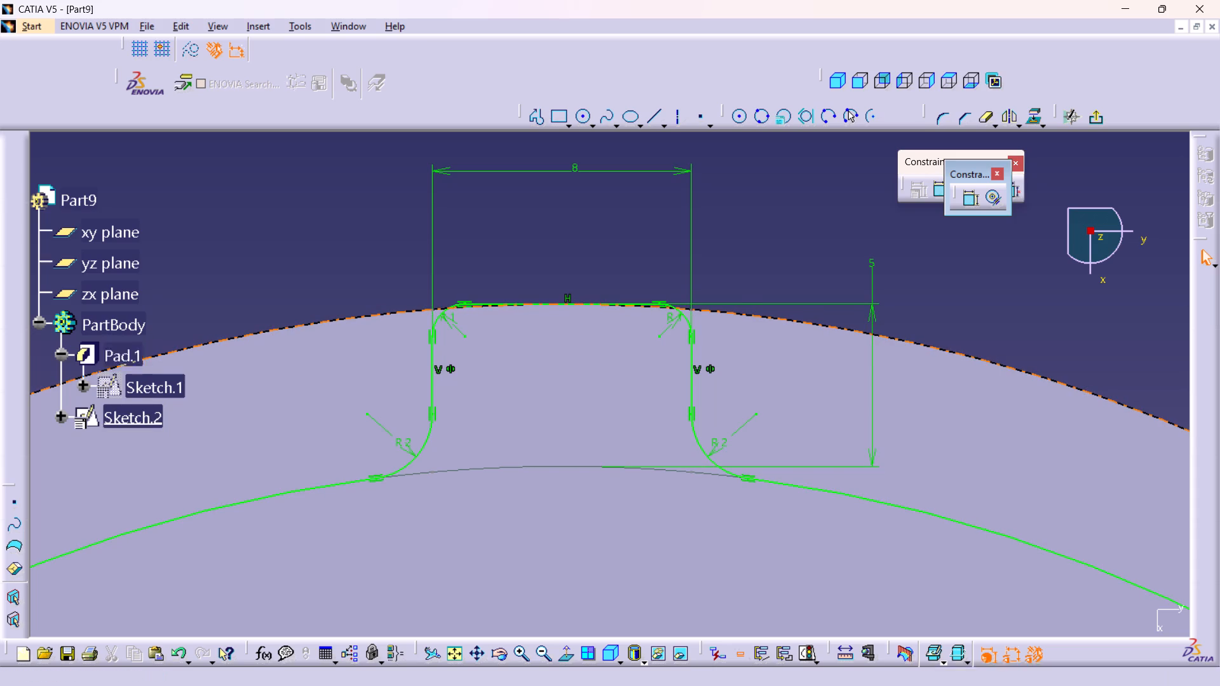
Delete the trimmed 90 mm circle from the notch sketch.
right_click(319, 490)
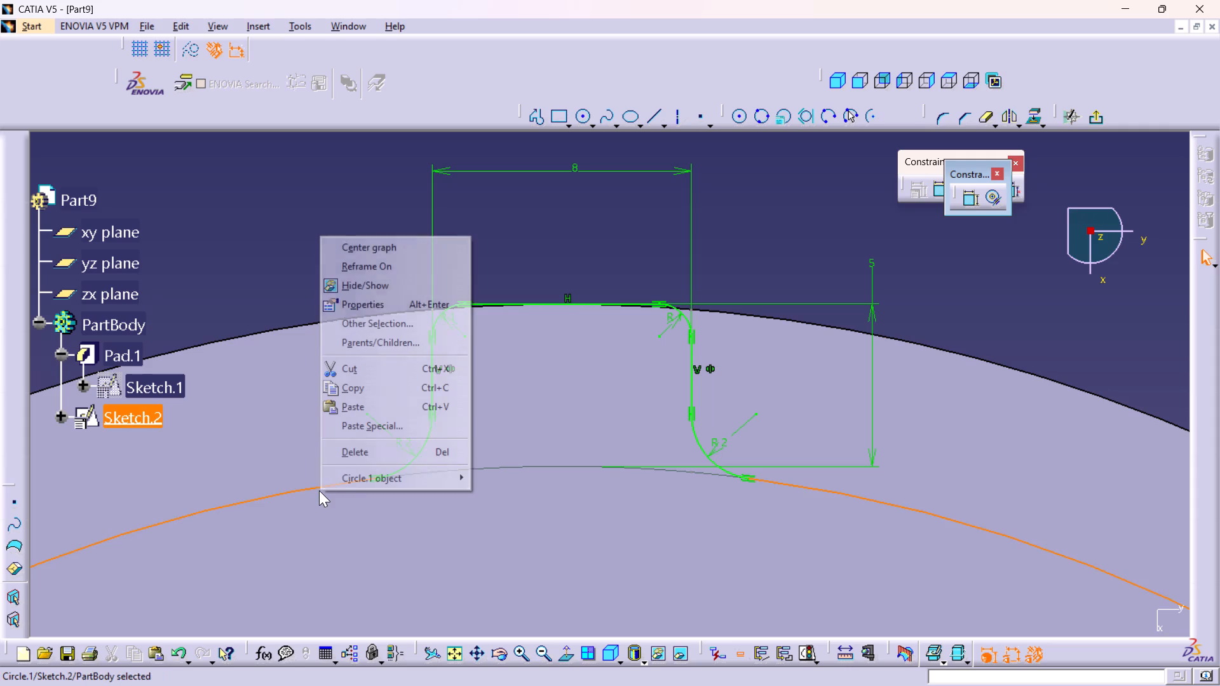
click(364, 448)
Sketch a new circle centred on the sketch origin and dimension its diameter to 90 mm.
middle_drag(564, 476, 608, 674)
right_click(564, 476)
middle_drag(620, 602, 595, 471)
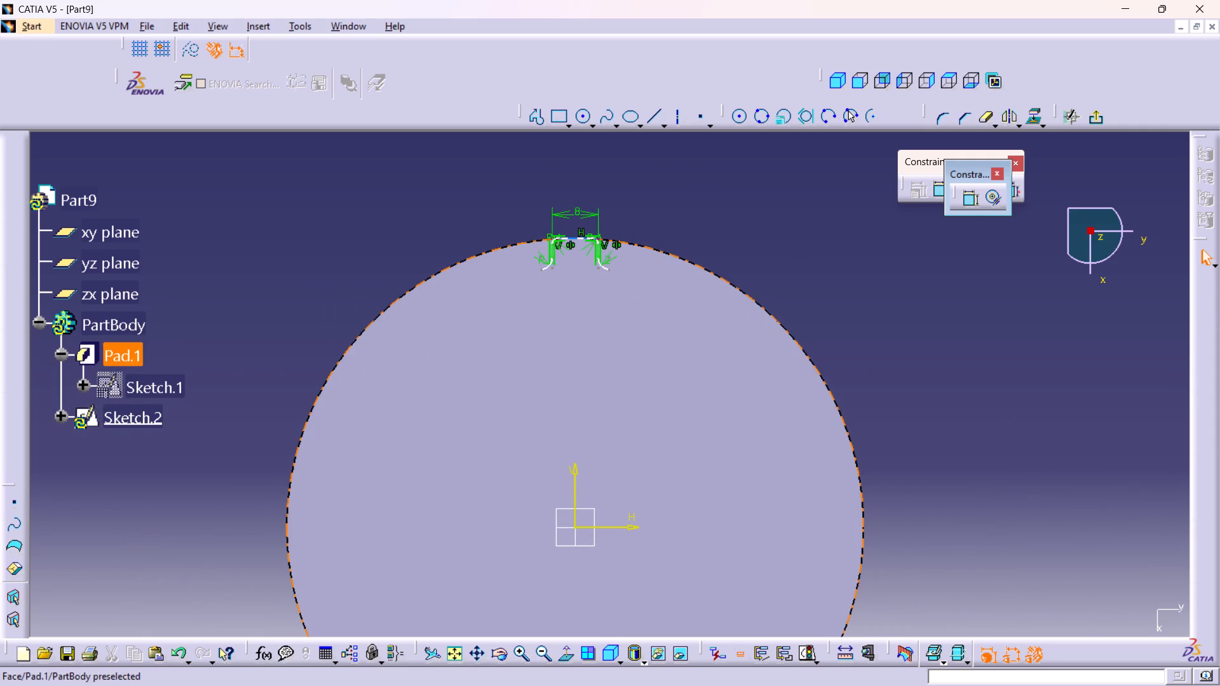
double_click(742, 114)
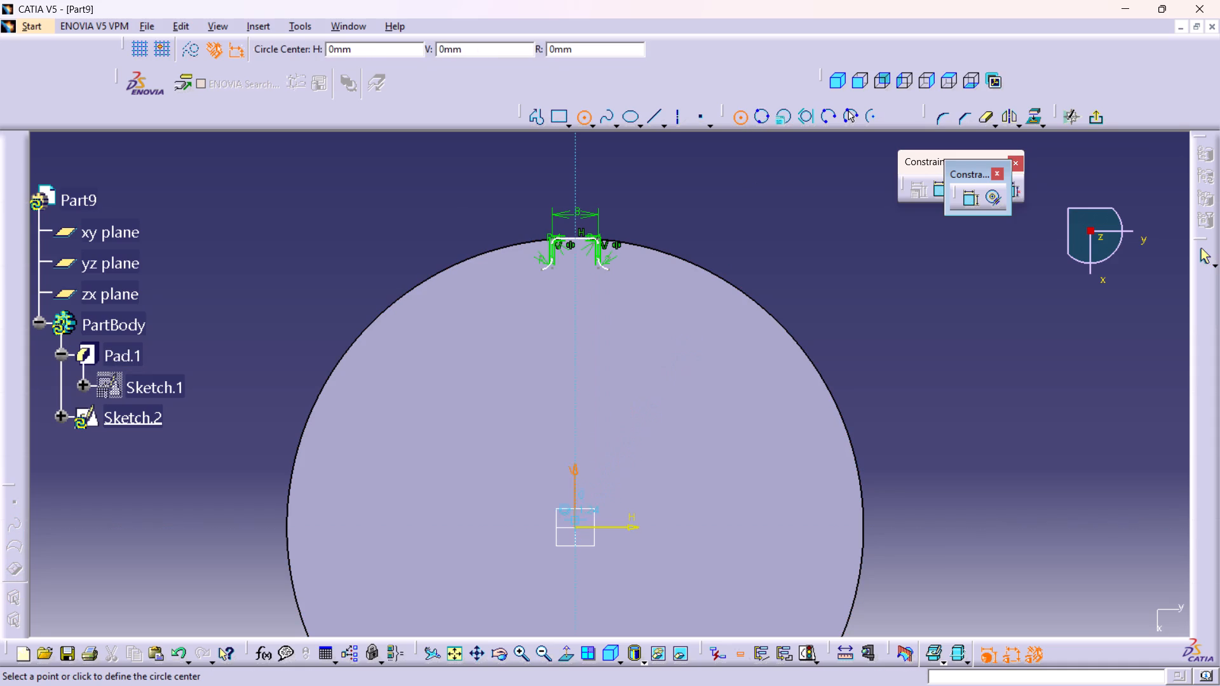
click(574, 525)
click(811, 562)
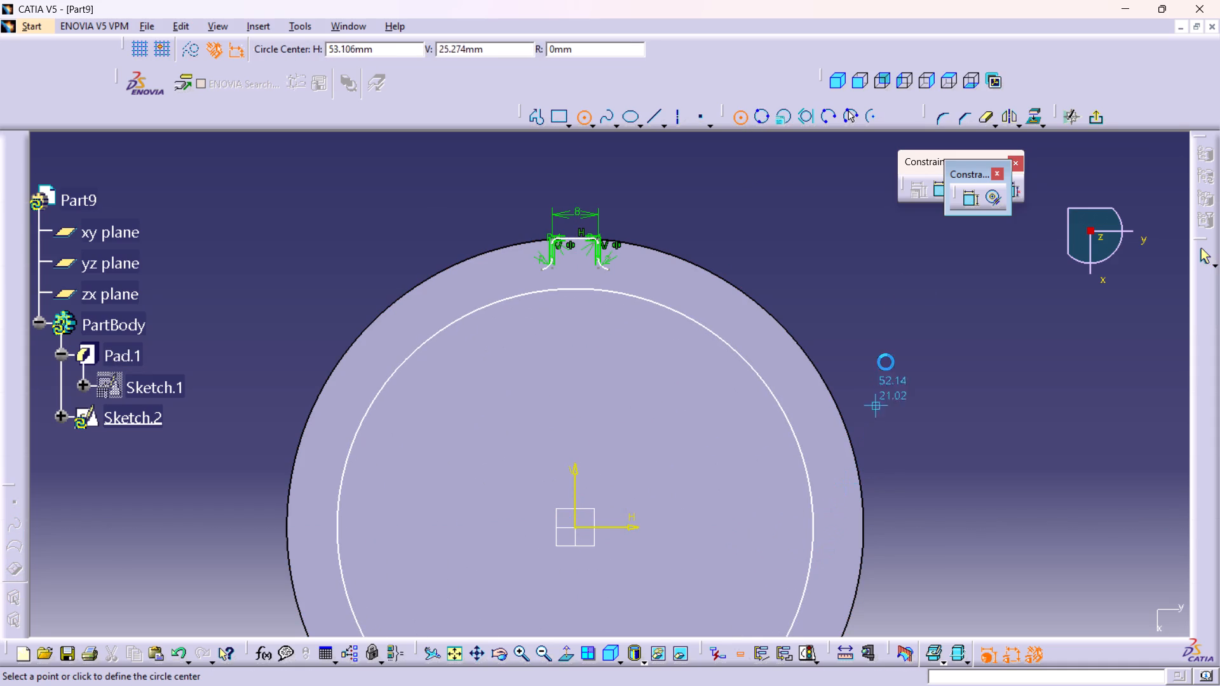
double_click(976, 198)
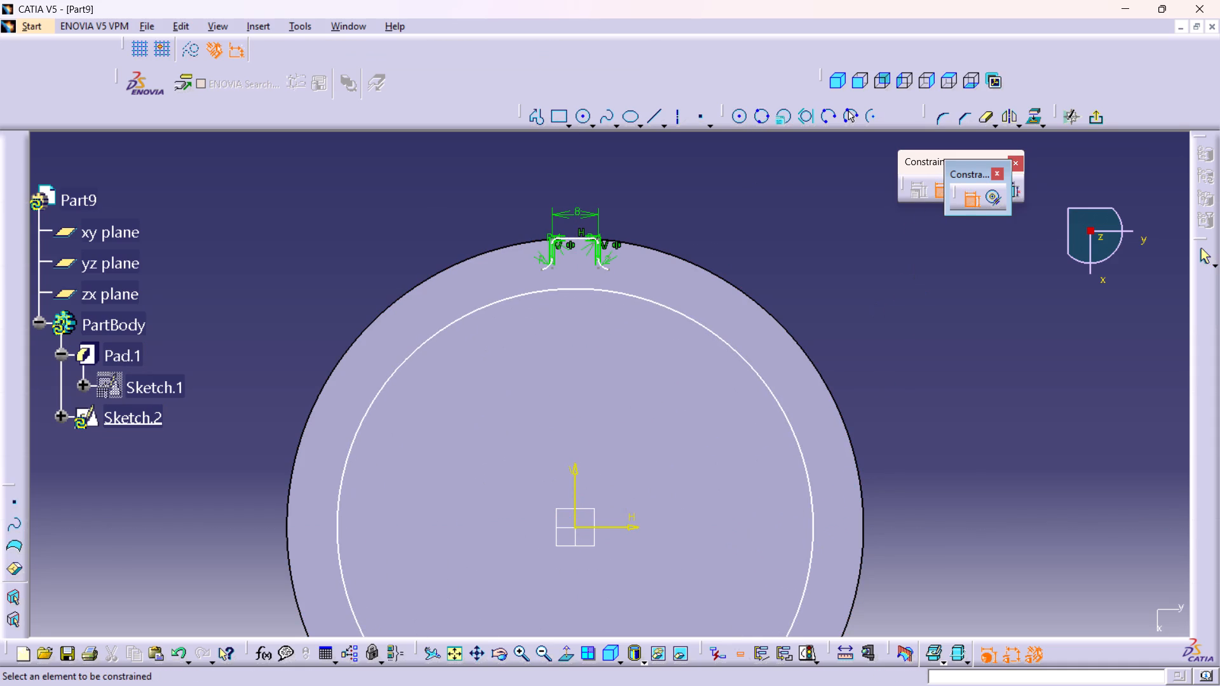
click(787, 422)
click(873, 327)
double_click(874, 320)
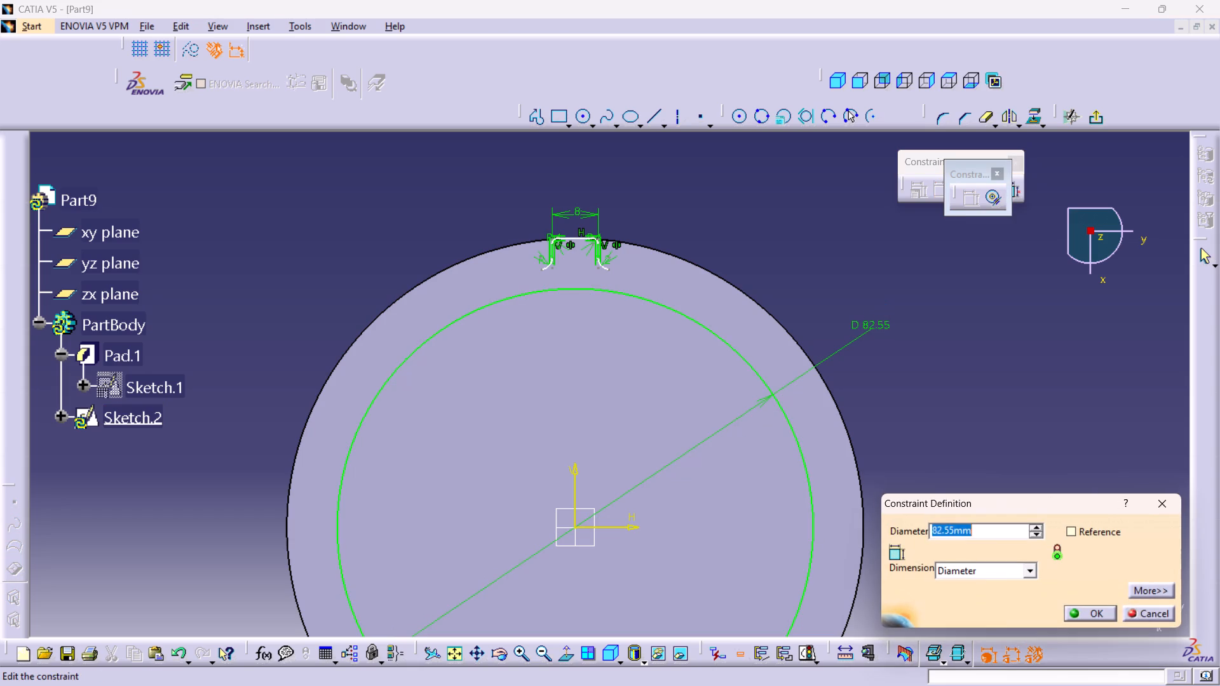
text(90)
key(Return)
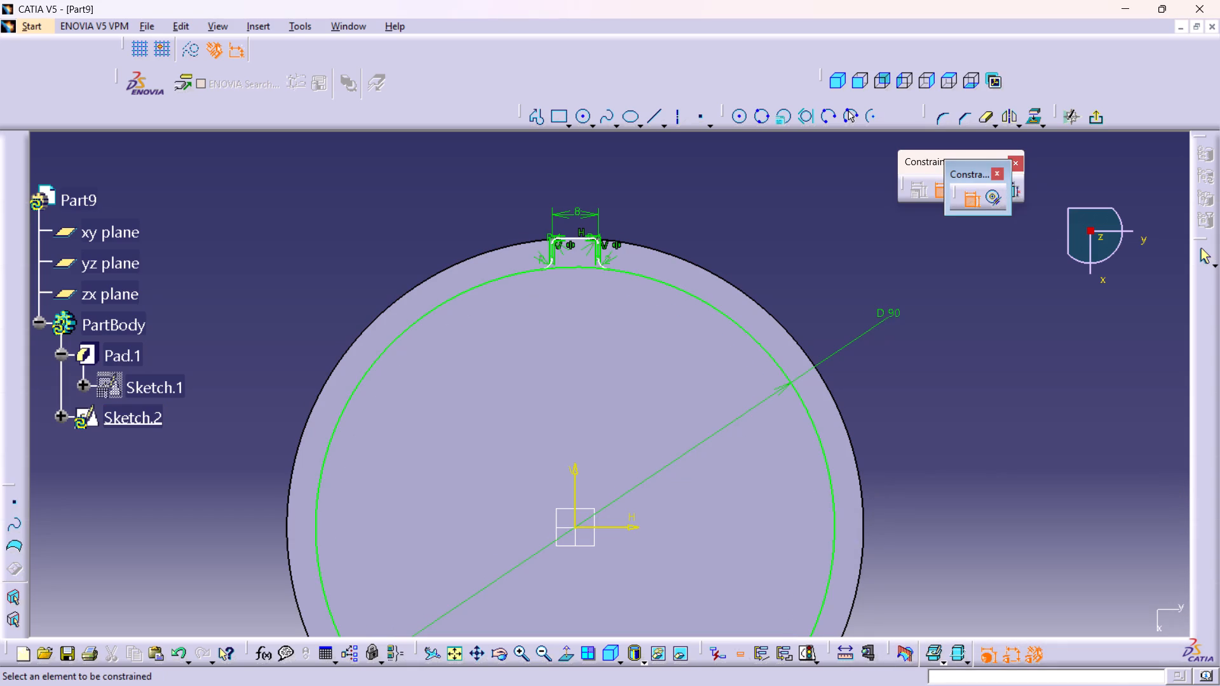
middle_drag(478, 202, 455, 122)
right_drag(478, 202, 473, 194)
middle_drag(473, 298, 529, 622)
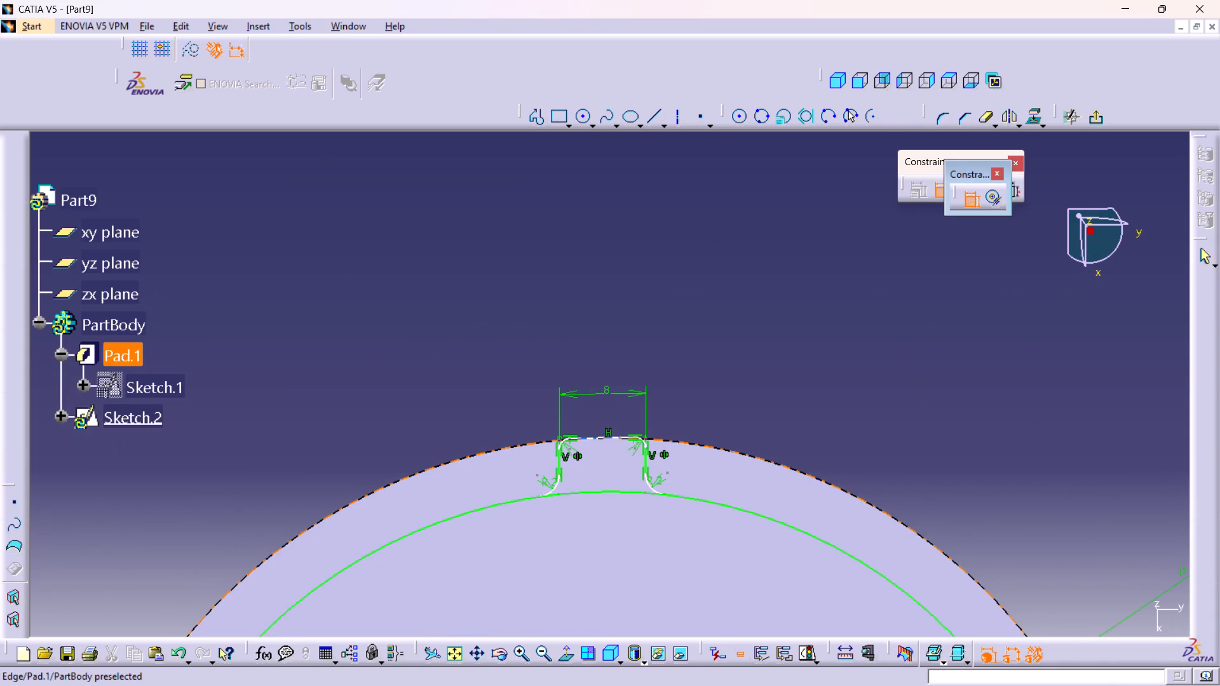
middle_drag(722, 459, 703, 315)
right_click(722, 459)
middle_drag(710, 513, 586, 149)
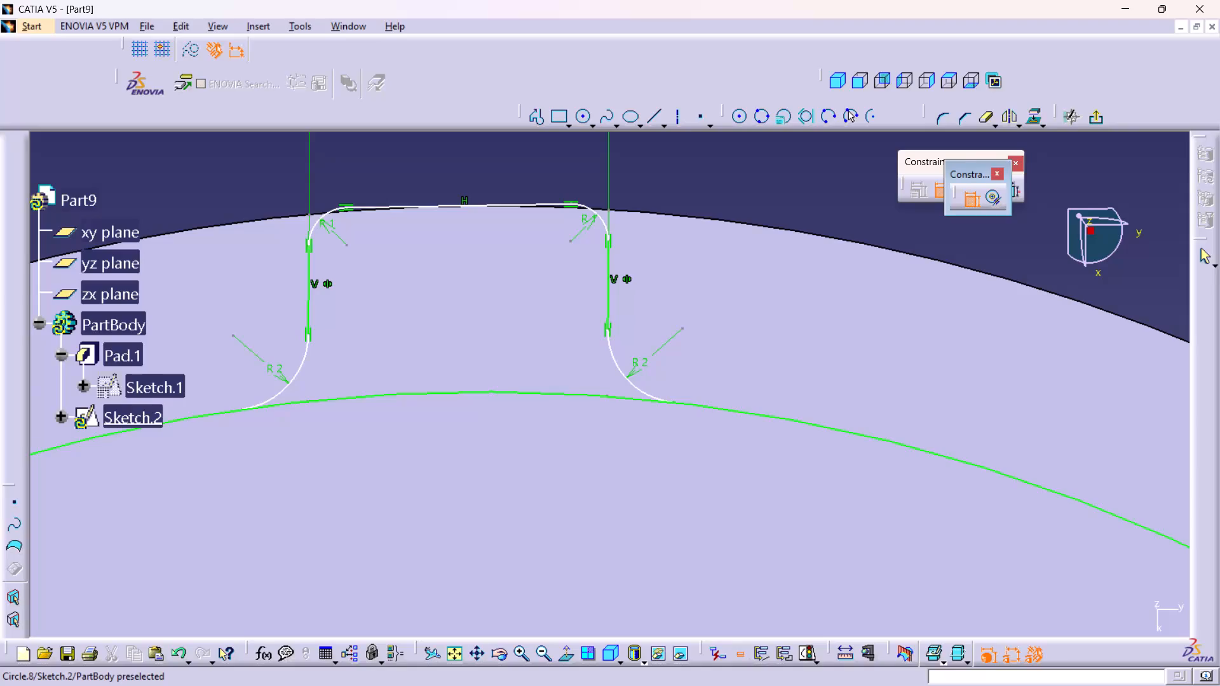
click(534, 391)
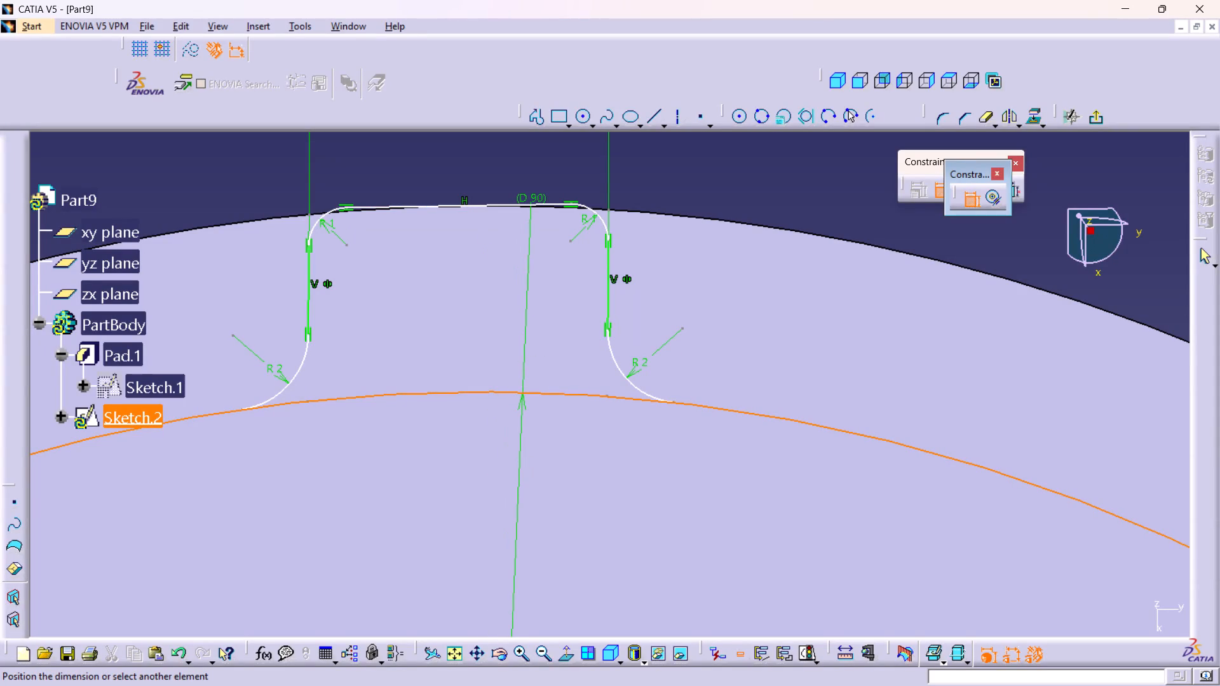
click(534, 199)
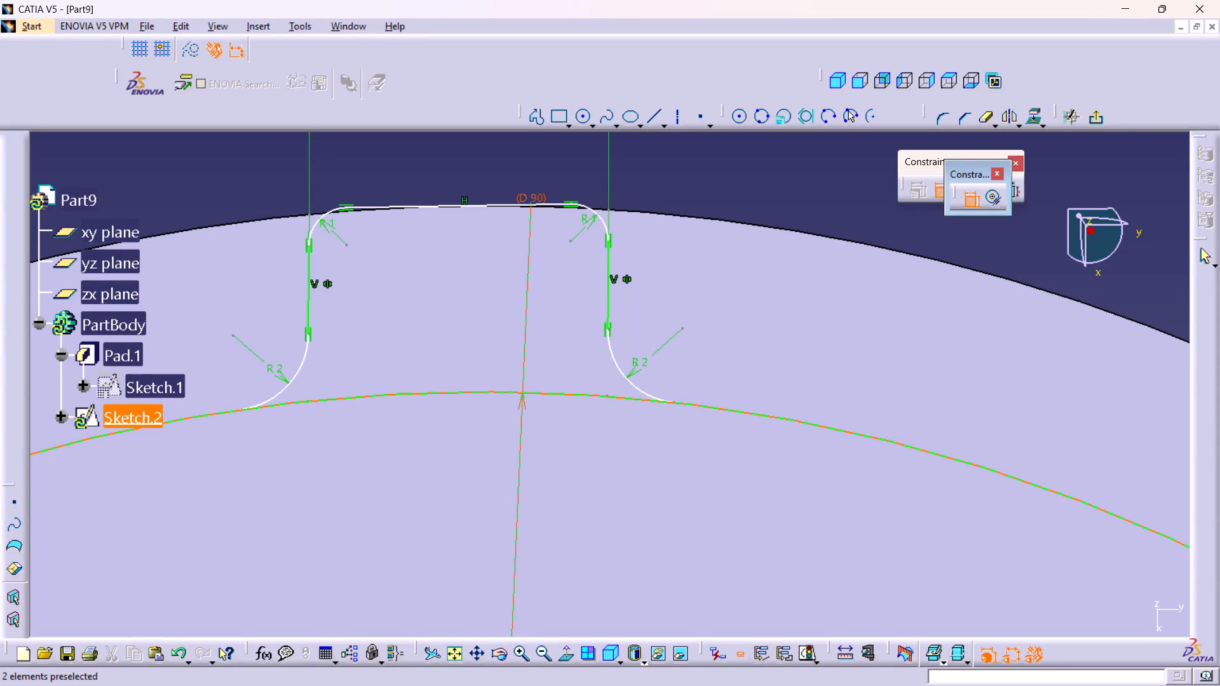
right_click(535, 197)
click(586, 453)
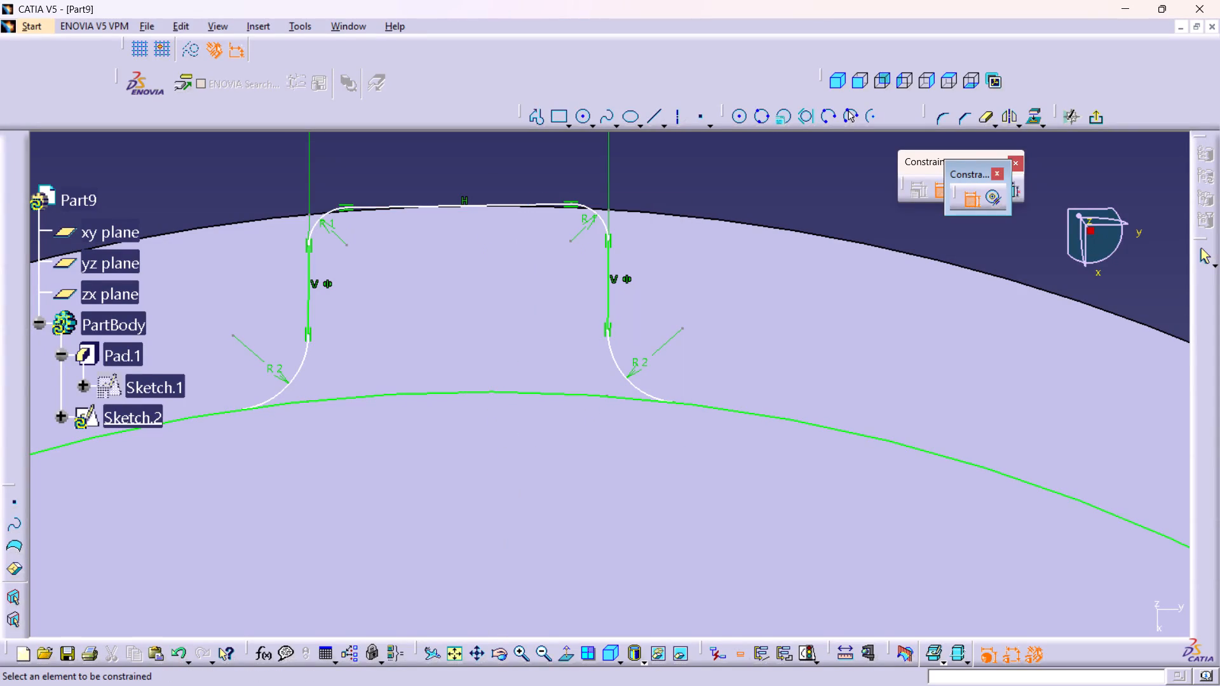
Dimension the distance between the 90 mm circle and the top line of the notch profile.
click(504, 394)
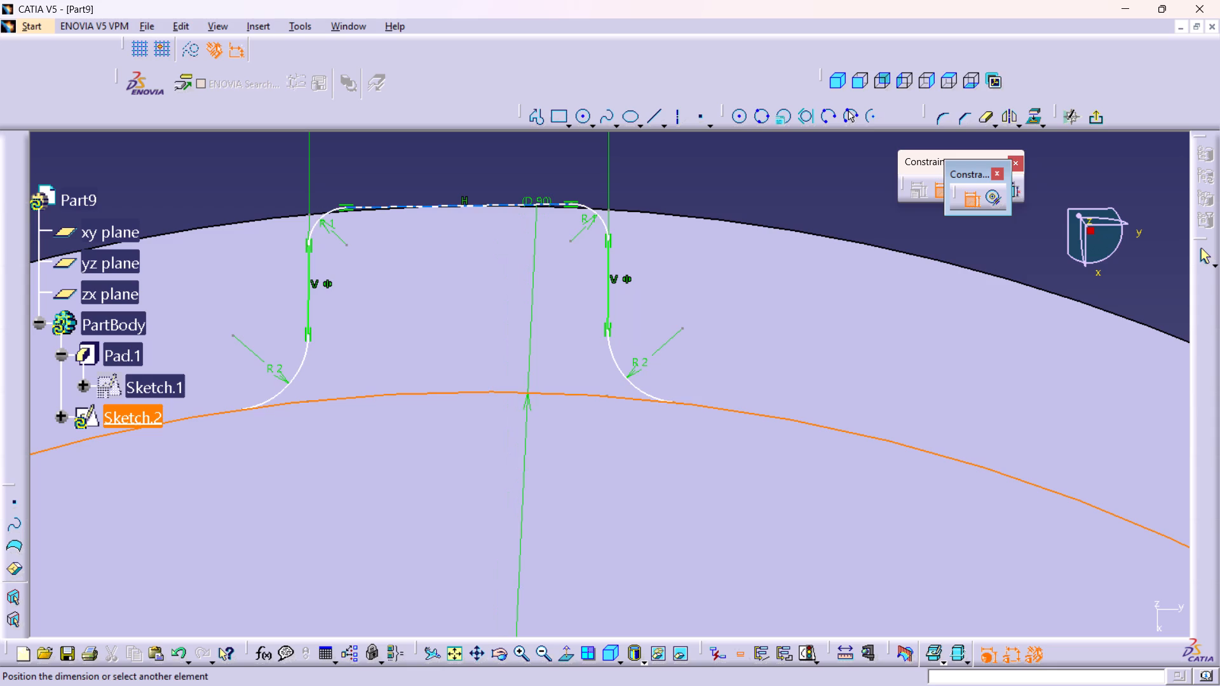
click(539, 203)
click(771, 168)
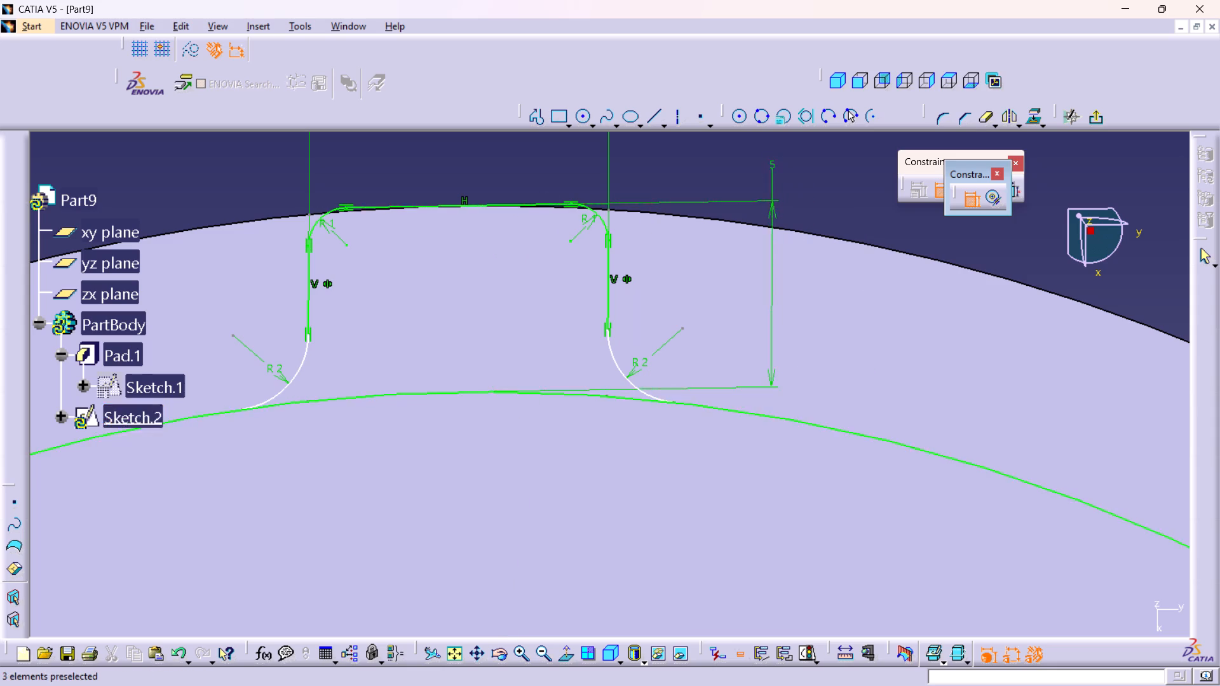
Apply a coincidence constraint between the 90 mm circle and the notch's left 2 mm corner arc.
middle_drag(323, 400, 578, 393)
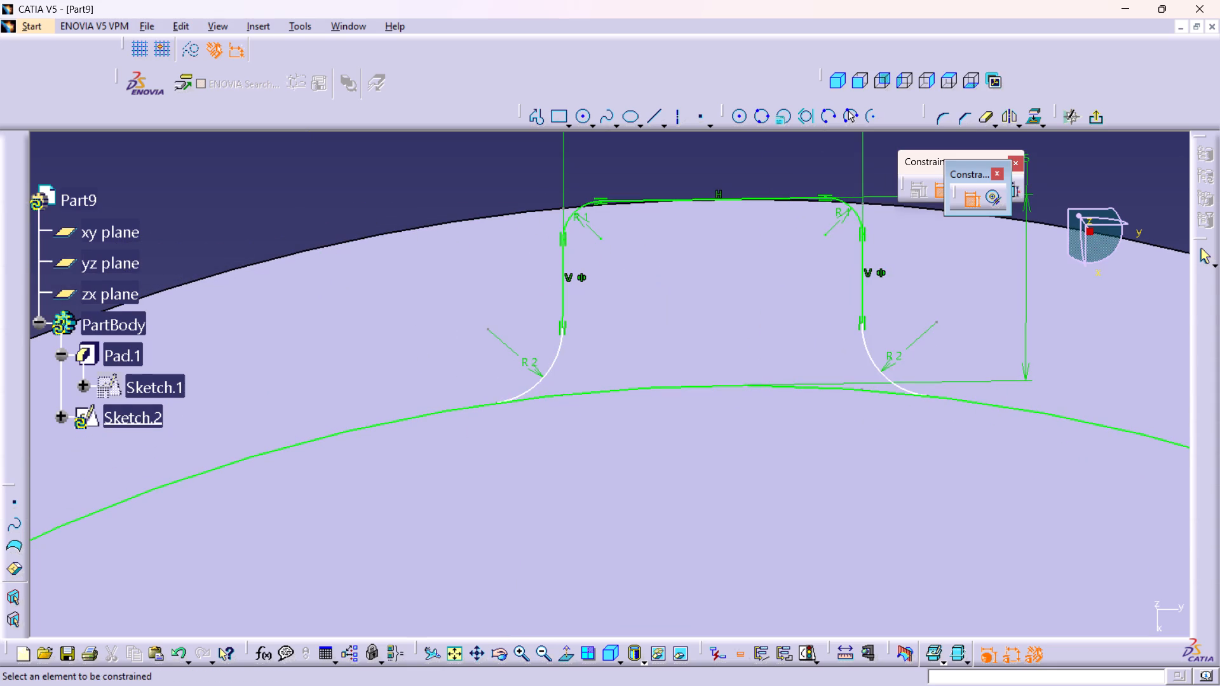
click(480, 409)
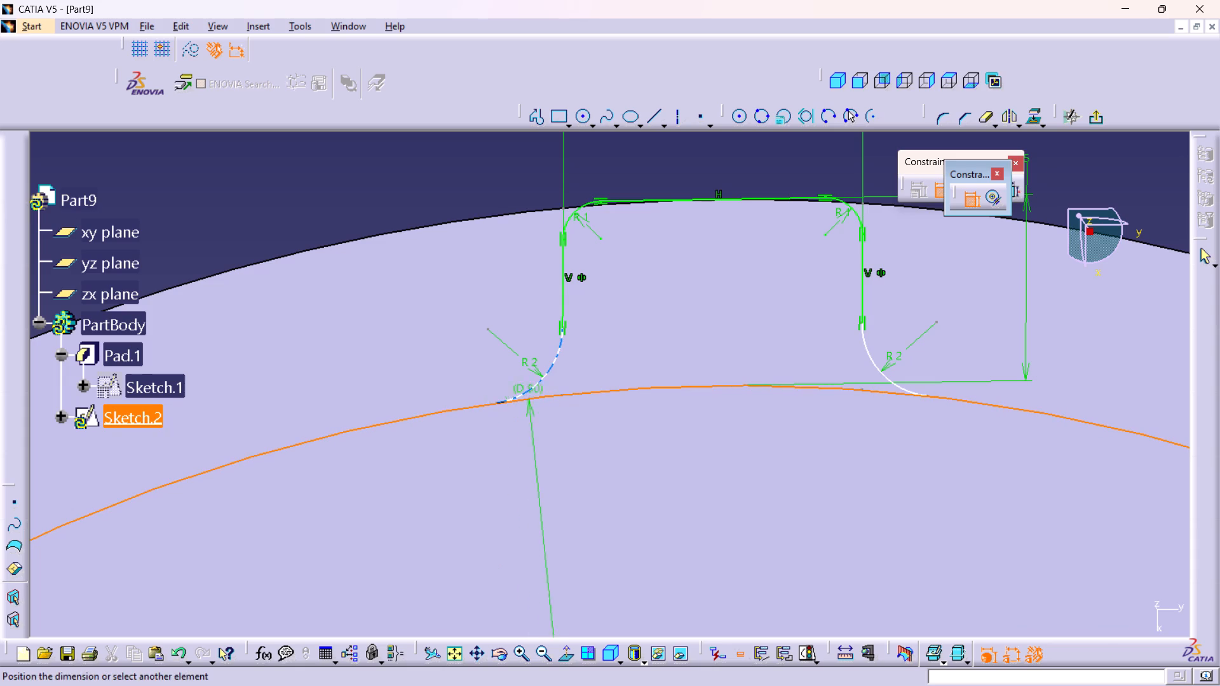
click(538, 384)
right_click(440, 379)
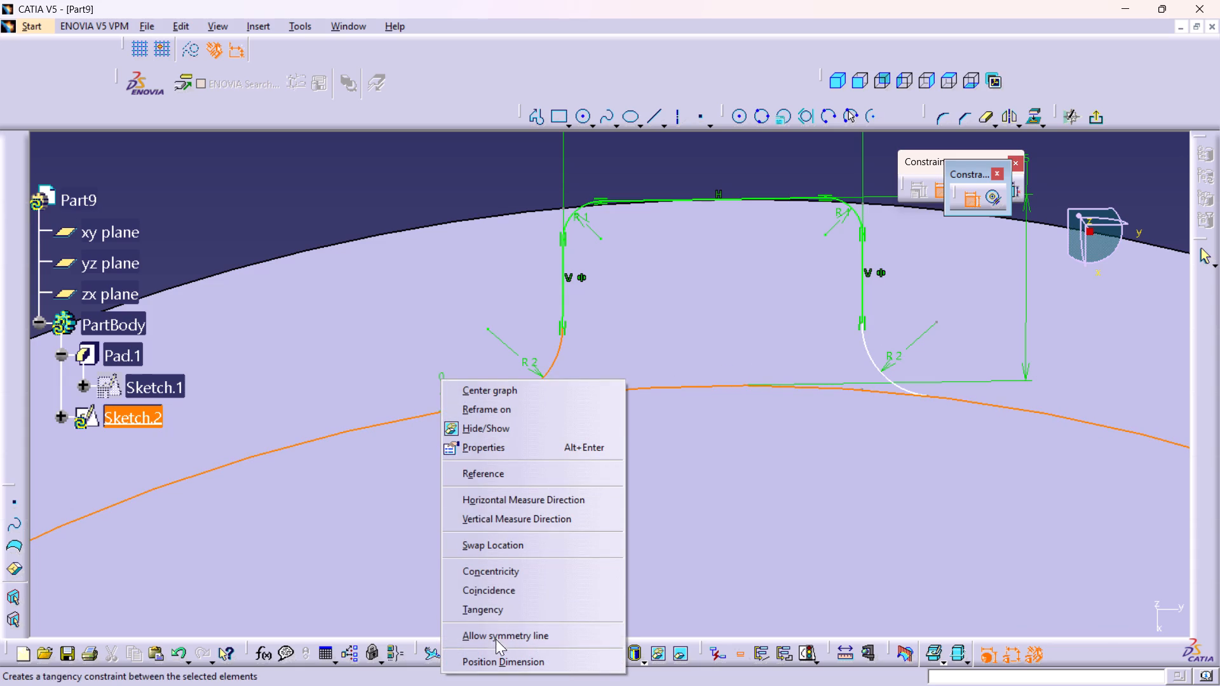
click(487, 589)
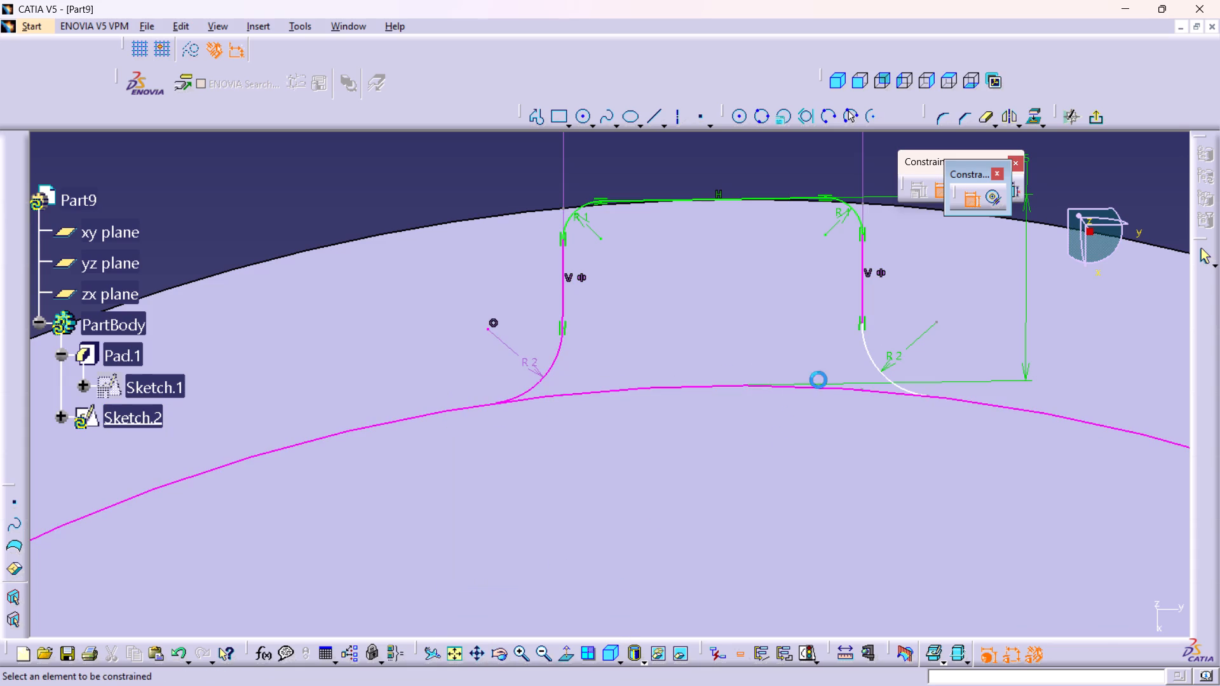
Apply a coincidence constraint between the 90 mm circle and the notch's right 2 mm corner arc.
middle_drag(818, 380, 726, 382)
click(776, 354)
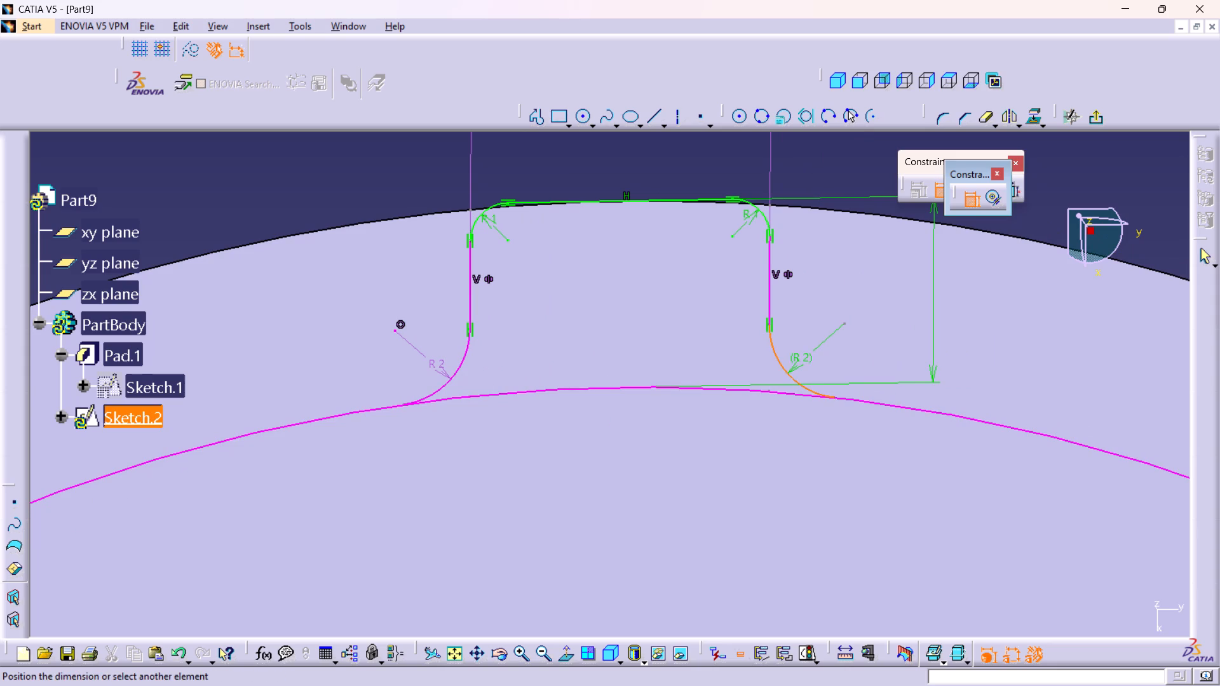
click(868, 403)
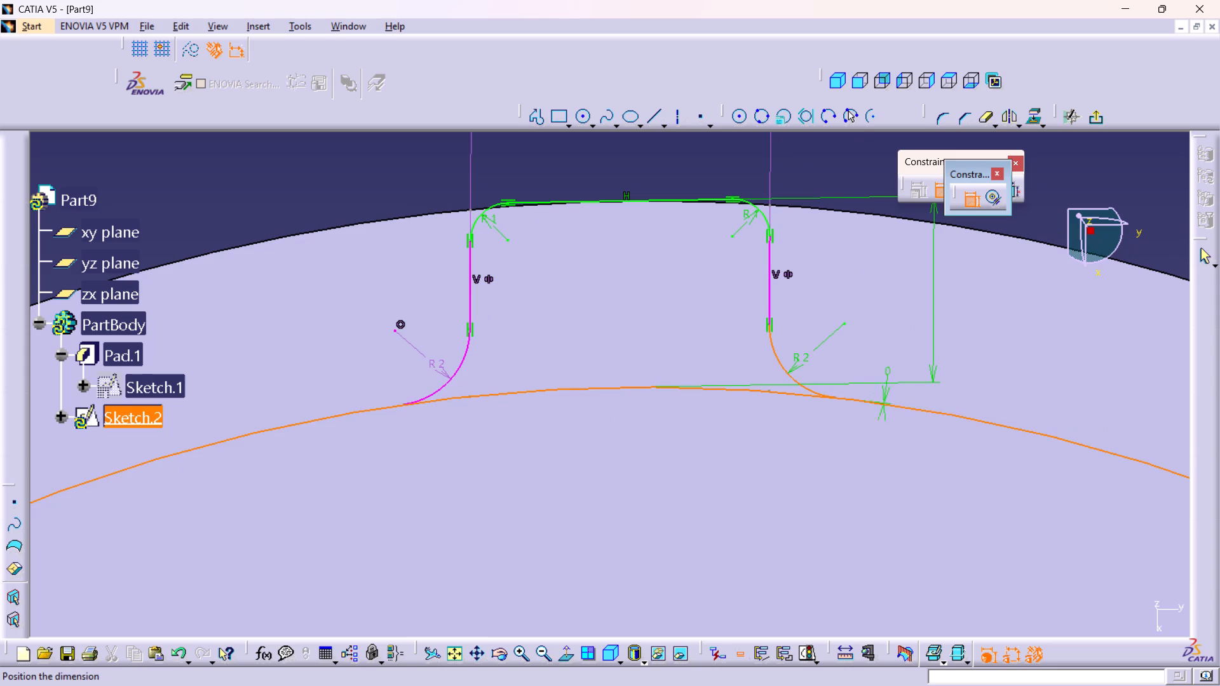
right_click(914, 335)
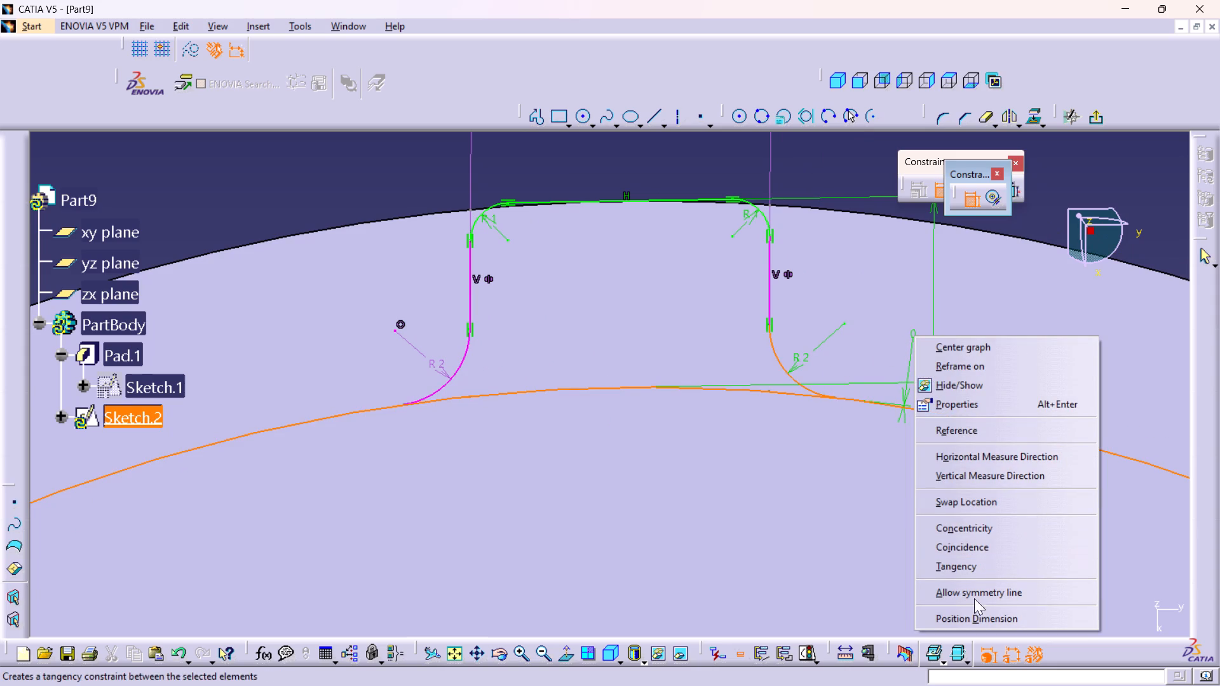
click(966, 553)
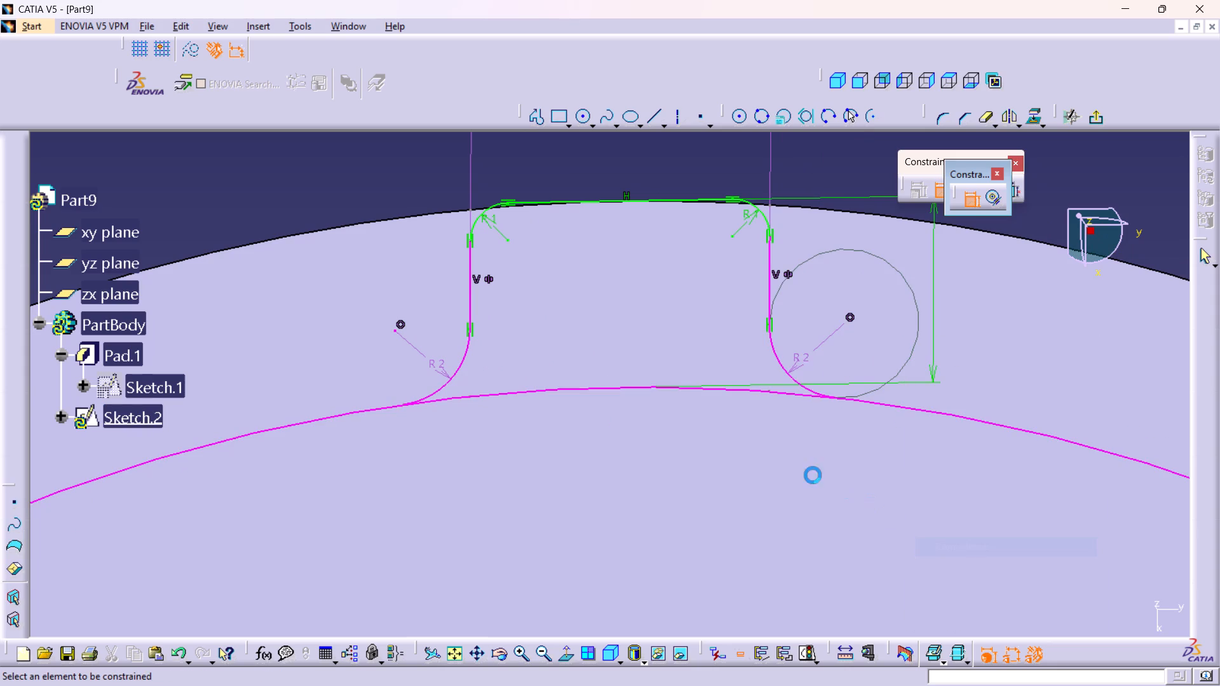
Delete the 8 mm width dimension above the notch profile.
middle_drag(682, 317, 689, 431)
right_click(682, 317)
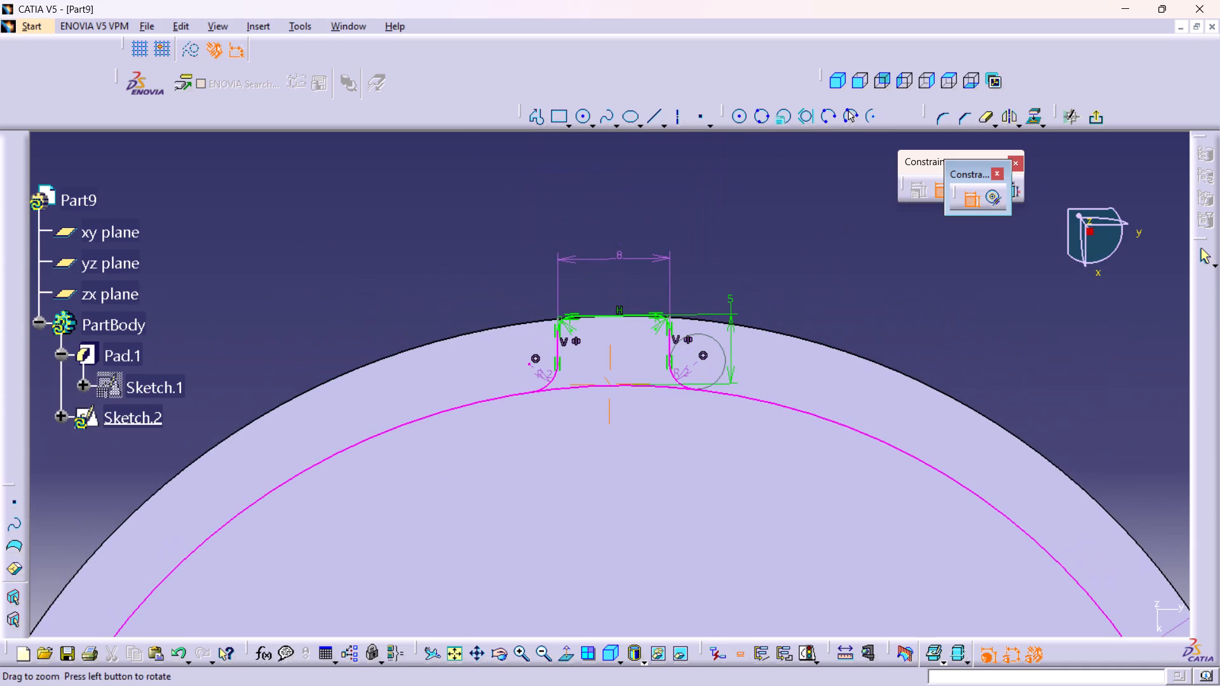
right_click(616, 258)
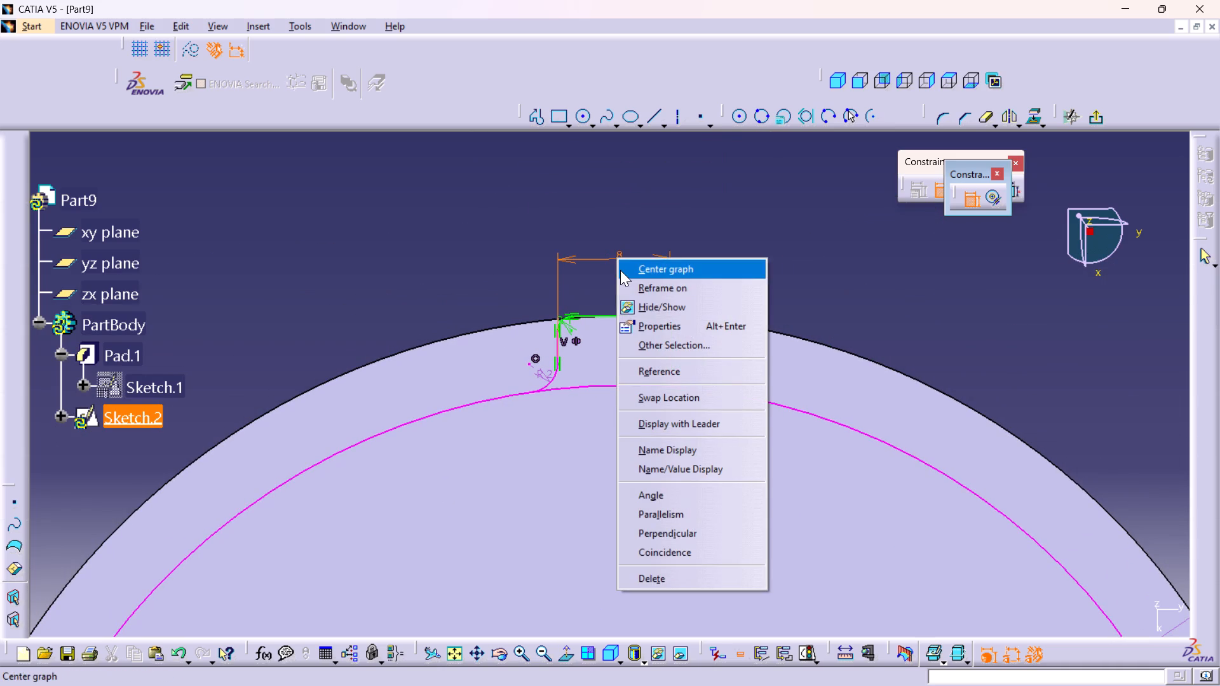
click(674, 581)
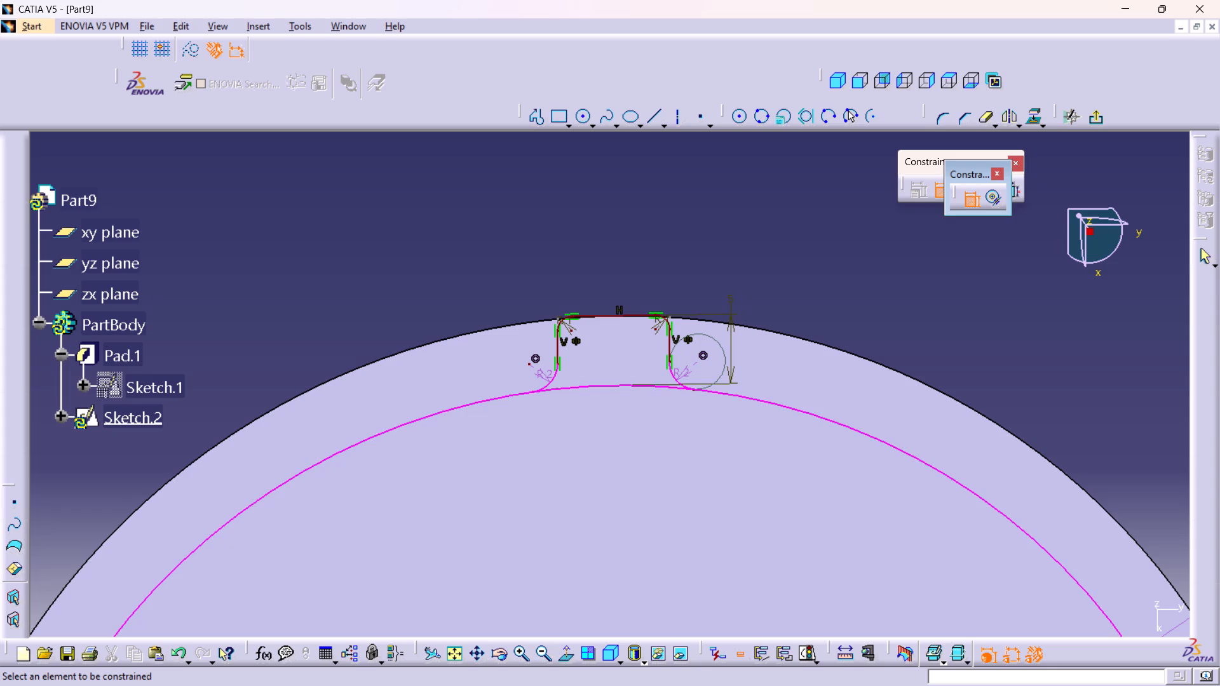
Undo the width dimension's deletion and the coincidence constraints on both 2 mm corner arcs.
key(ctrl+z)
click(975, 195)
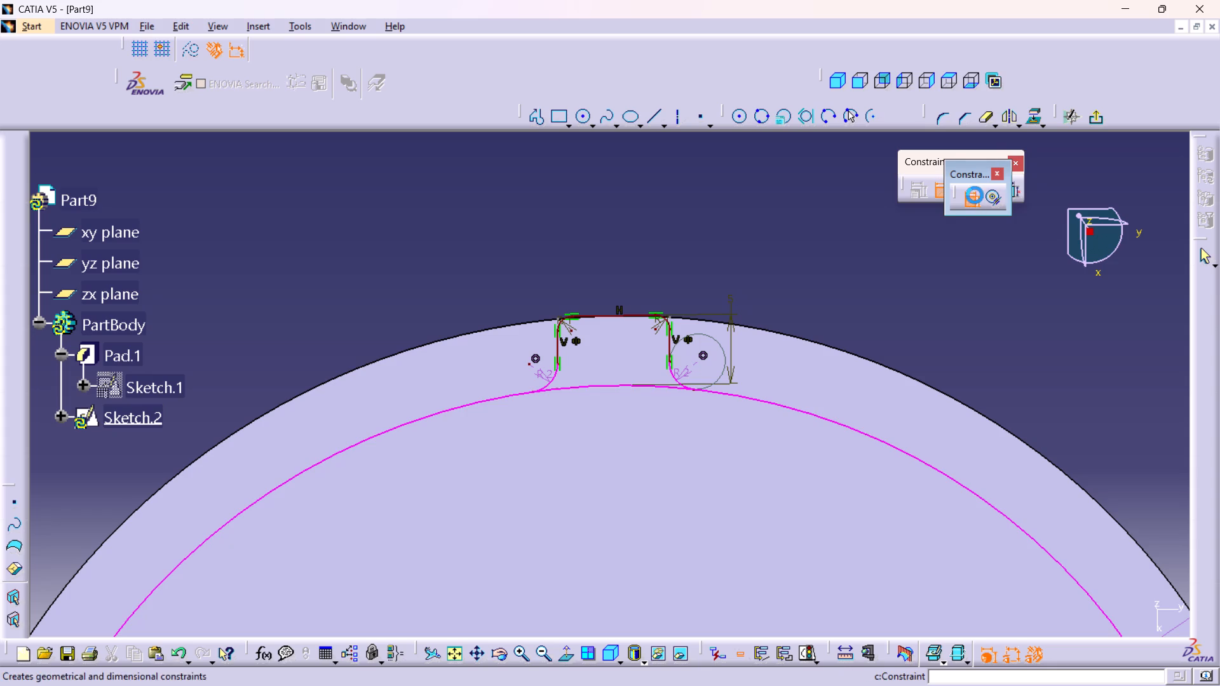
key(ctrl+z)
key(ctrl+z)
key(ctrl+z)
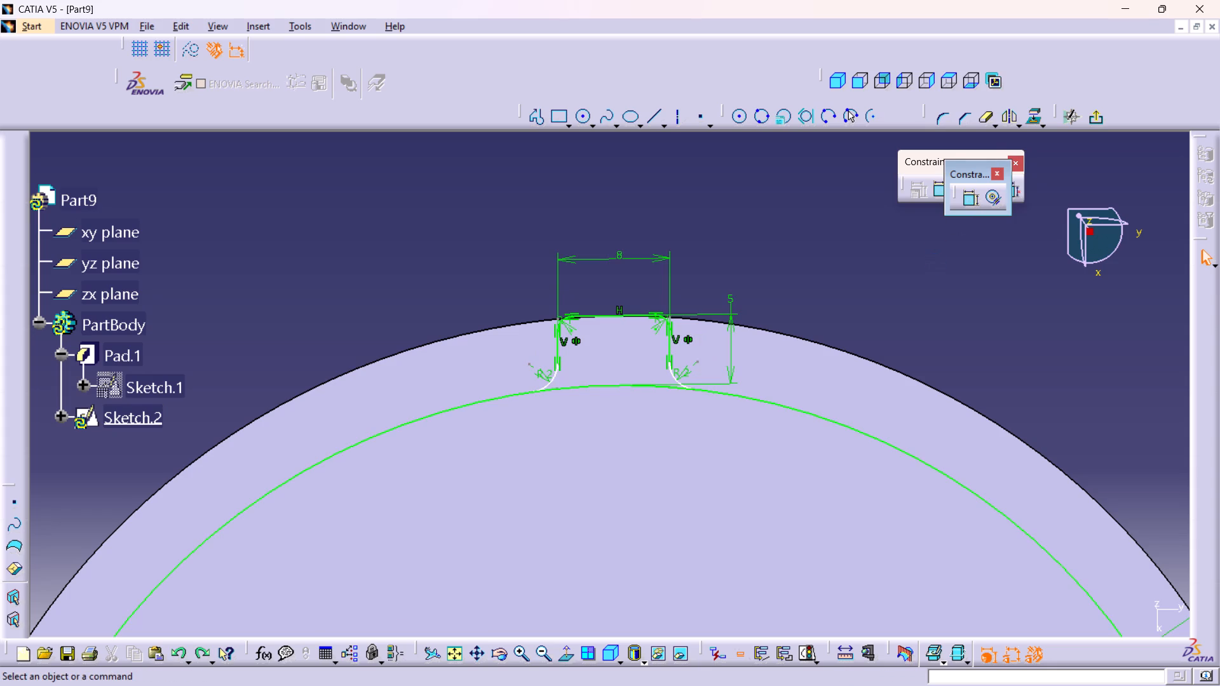
Delete the 8 mm width dimension above the notch profile.
middle_drag(595, 350, 598, 203)
right_click(595, 350)
middle_drag(611, 251, 607, 390)
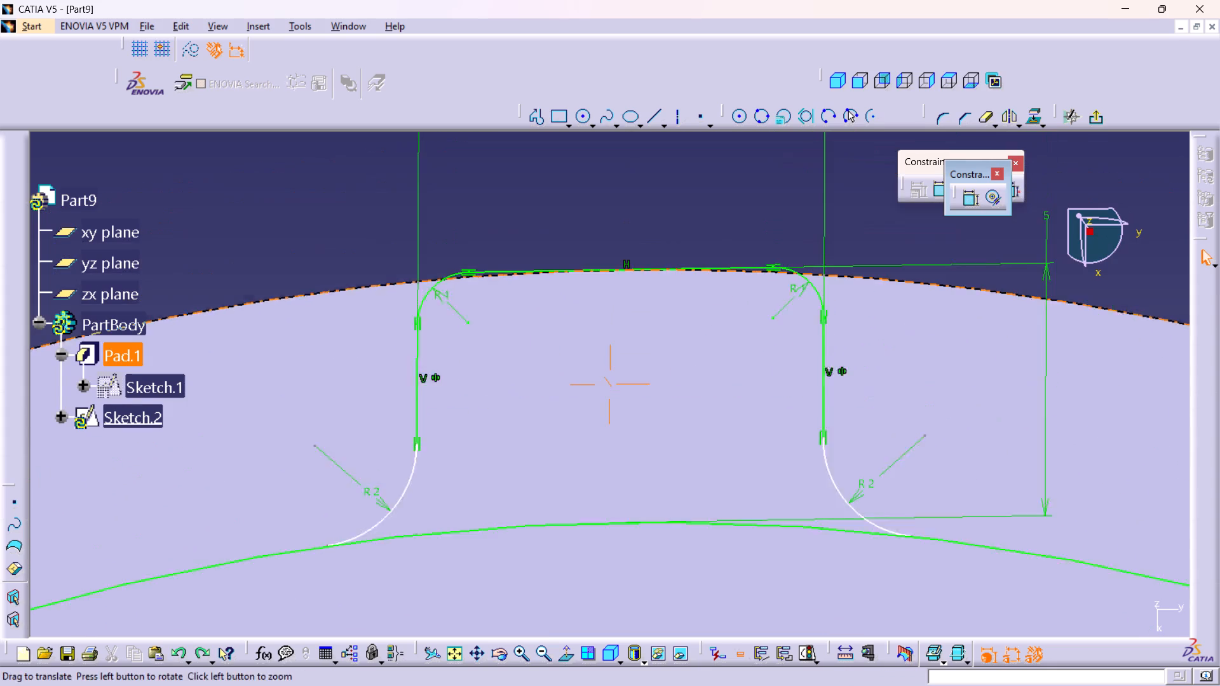
middle_drag(607, 390, 609, 422)
middle_drag(676, 162, 660, 338)
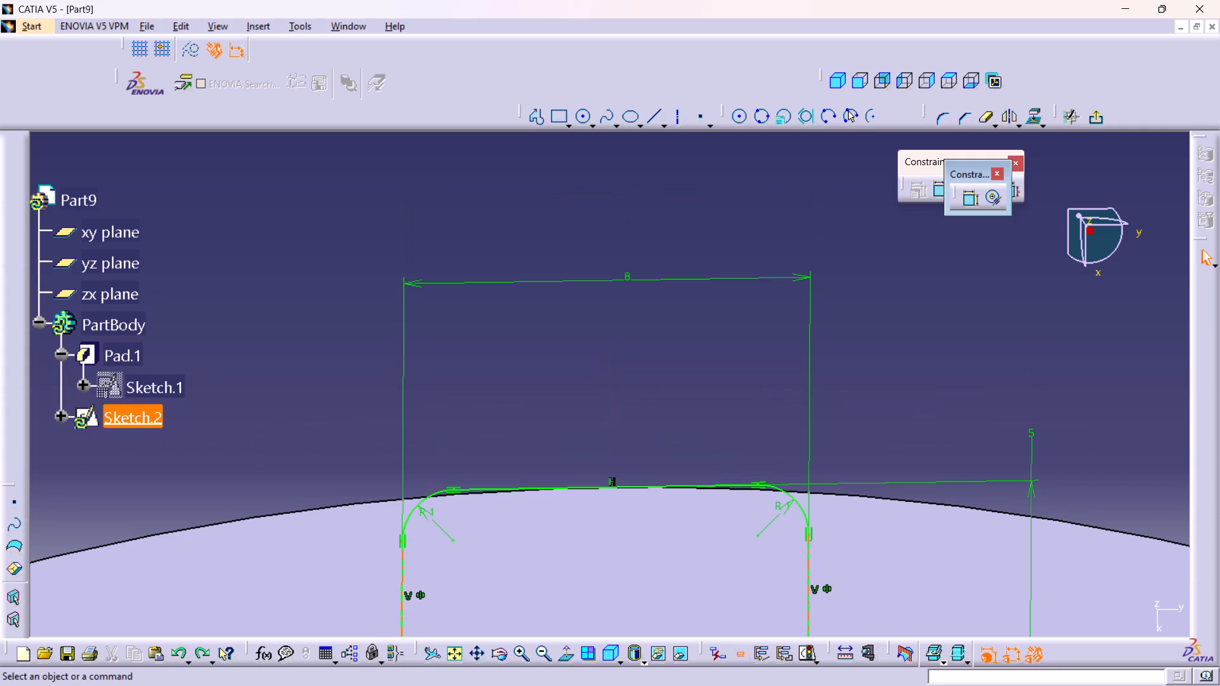
right_click(630, 279)
click(715, 495)
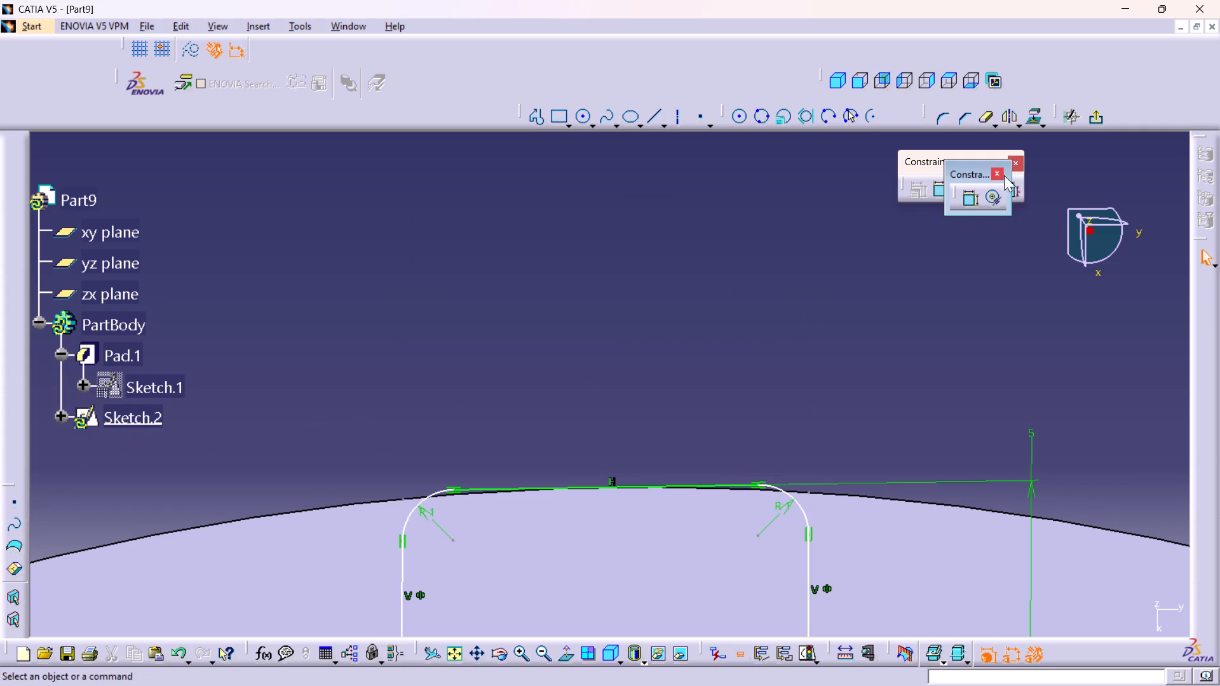
Dimension the distance between the notch's two vertical sides, placing the dimension above the profile.
double_click(968, 195)
middle_drag(608, 389, 608, 296)
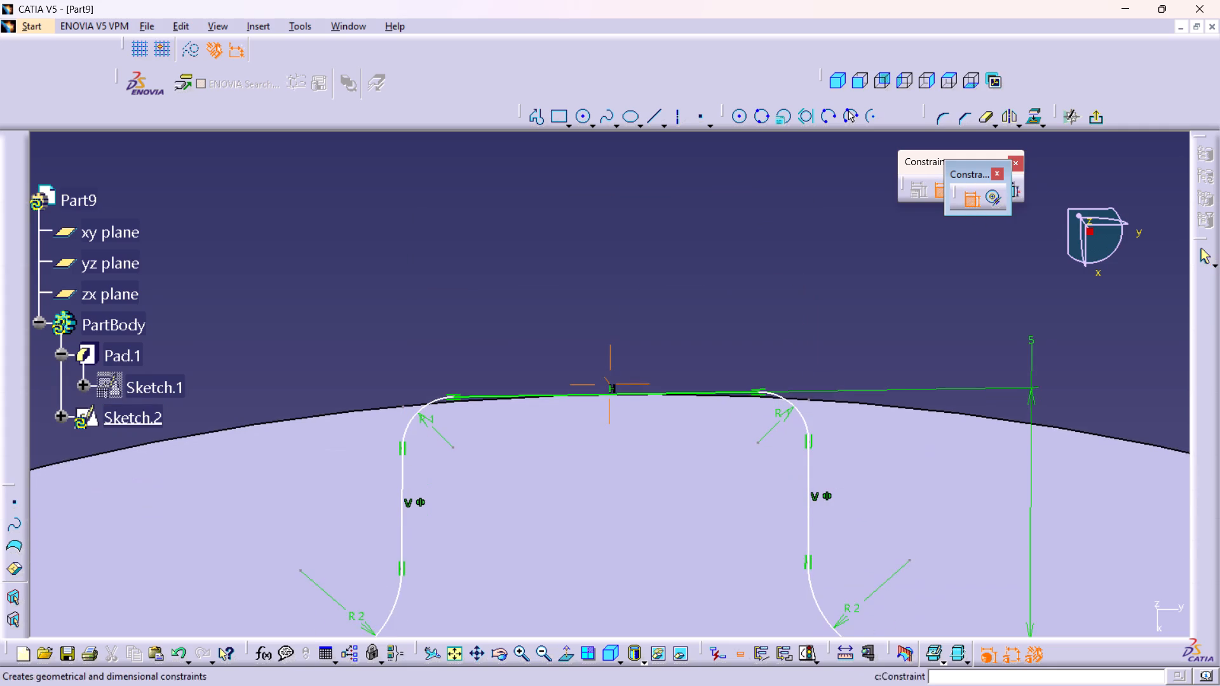
middle_drag(608, 296, 619, 368)
right_click(608, 296)
scroll(619, 368, up, 1)
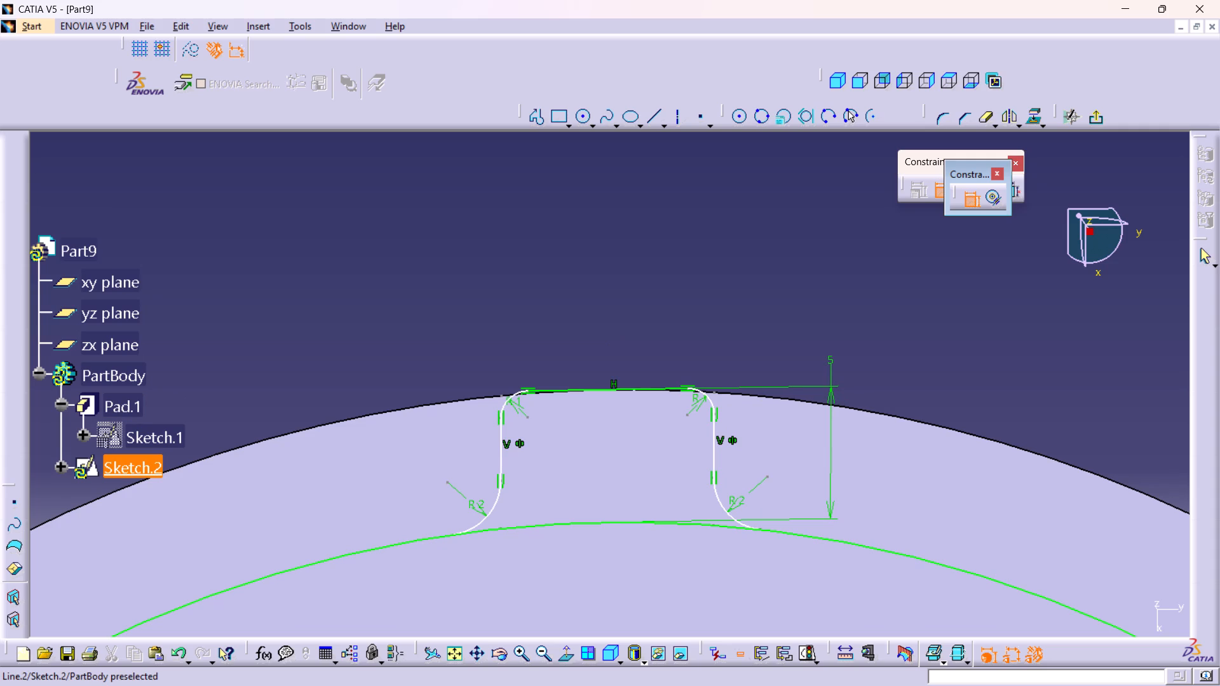
click(499, 450)
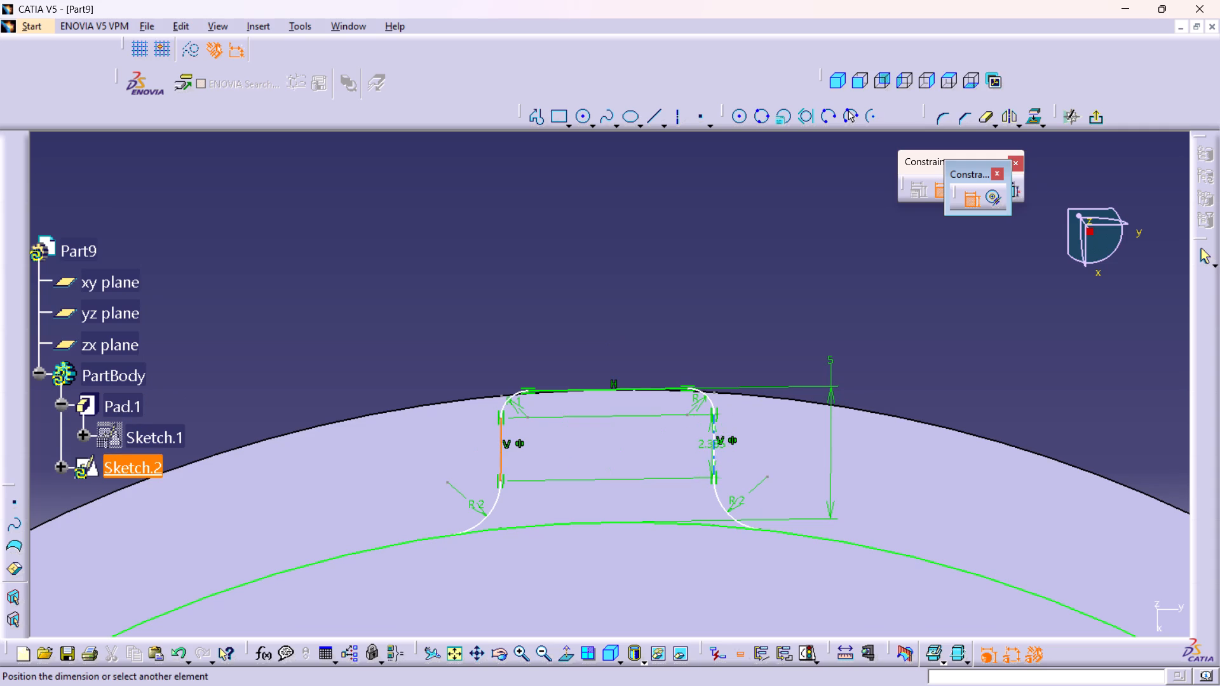
click(711, 448)
click(627, 274)
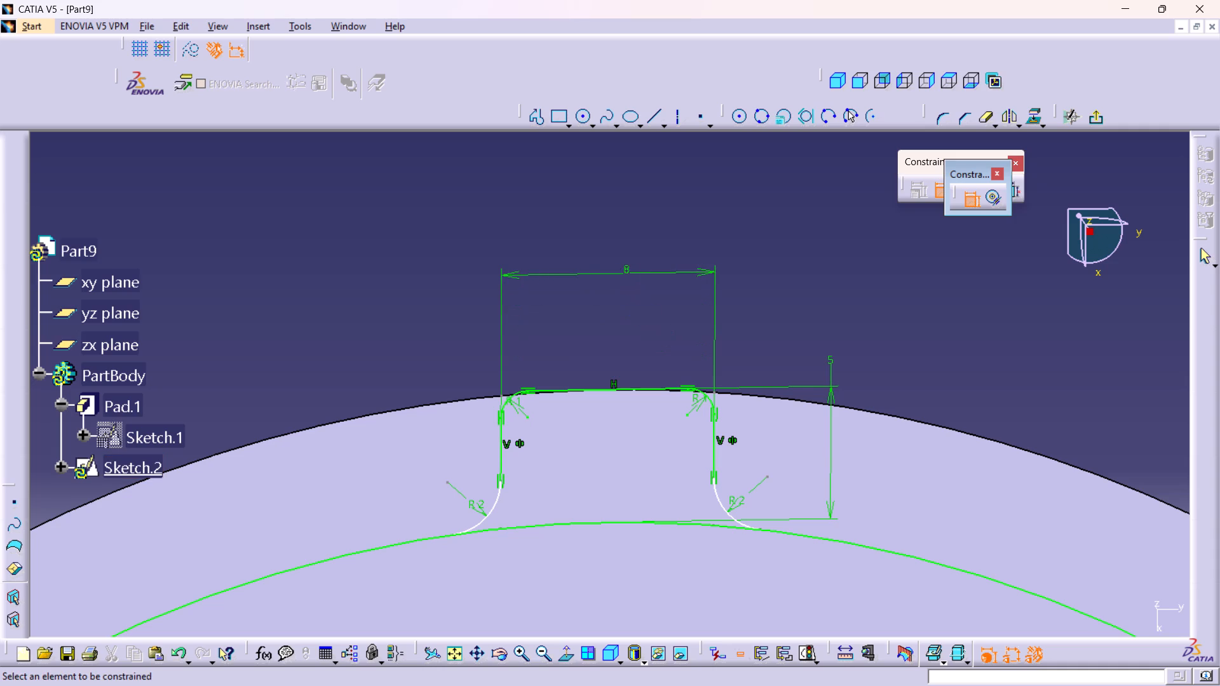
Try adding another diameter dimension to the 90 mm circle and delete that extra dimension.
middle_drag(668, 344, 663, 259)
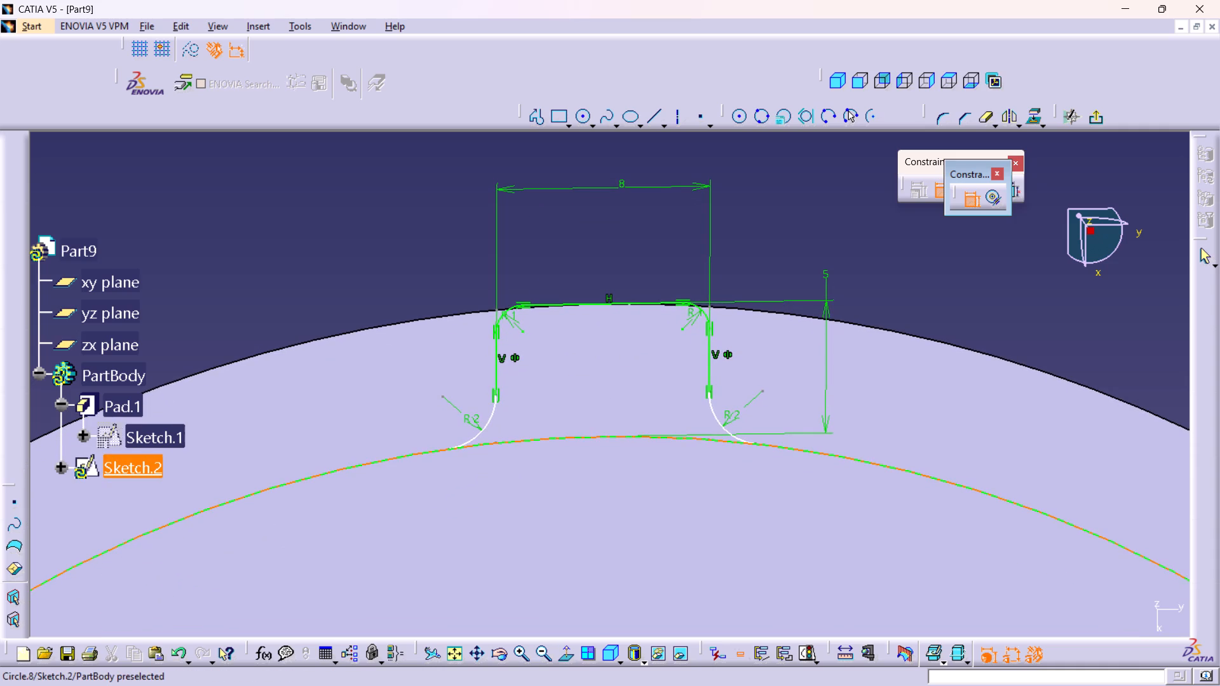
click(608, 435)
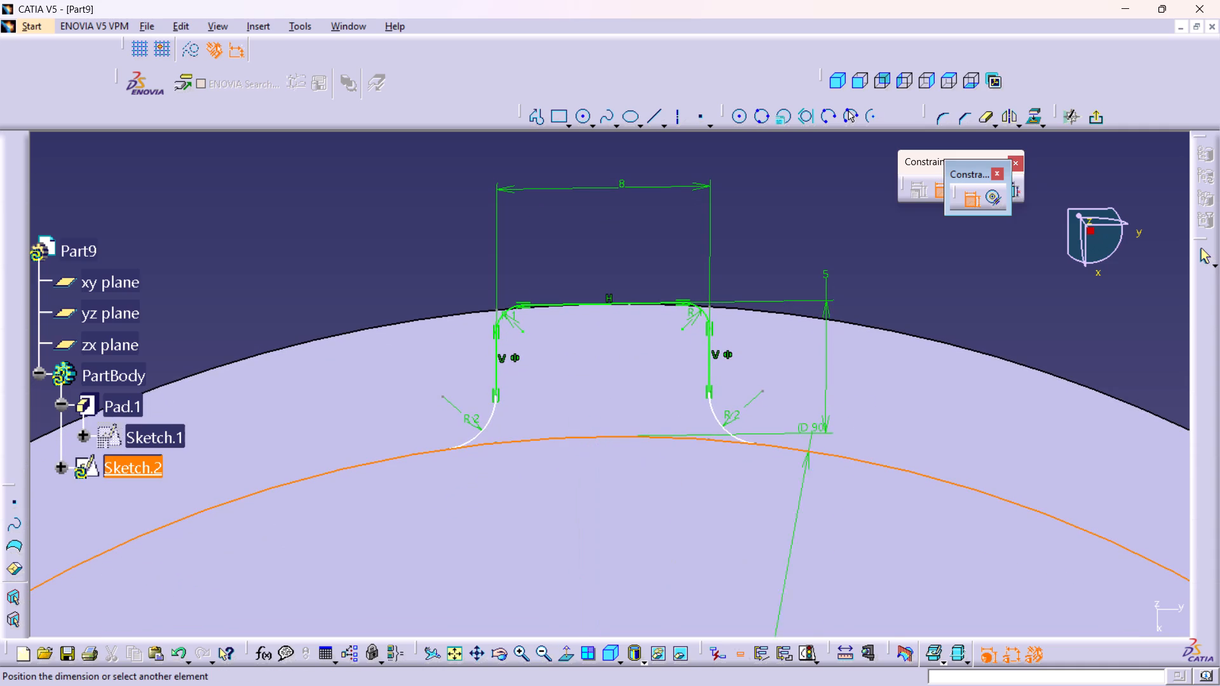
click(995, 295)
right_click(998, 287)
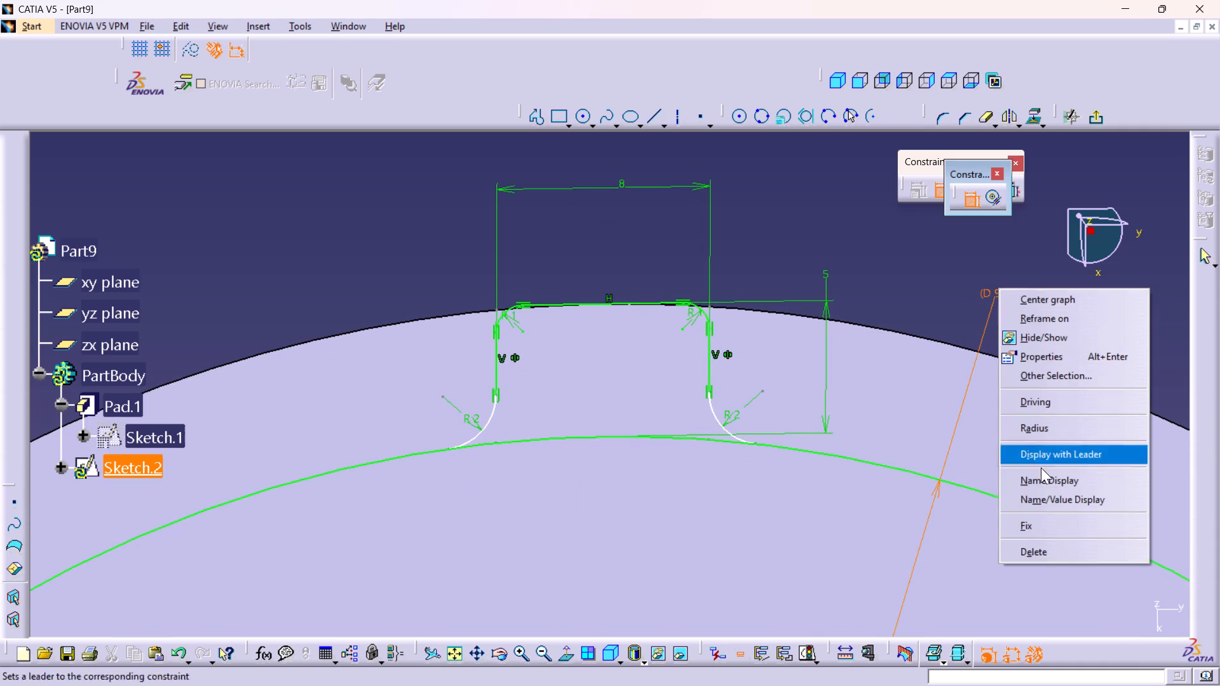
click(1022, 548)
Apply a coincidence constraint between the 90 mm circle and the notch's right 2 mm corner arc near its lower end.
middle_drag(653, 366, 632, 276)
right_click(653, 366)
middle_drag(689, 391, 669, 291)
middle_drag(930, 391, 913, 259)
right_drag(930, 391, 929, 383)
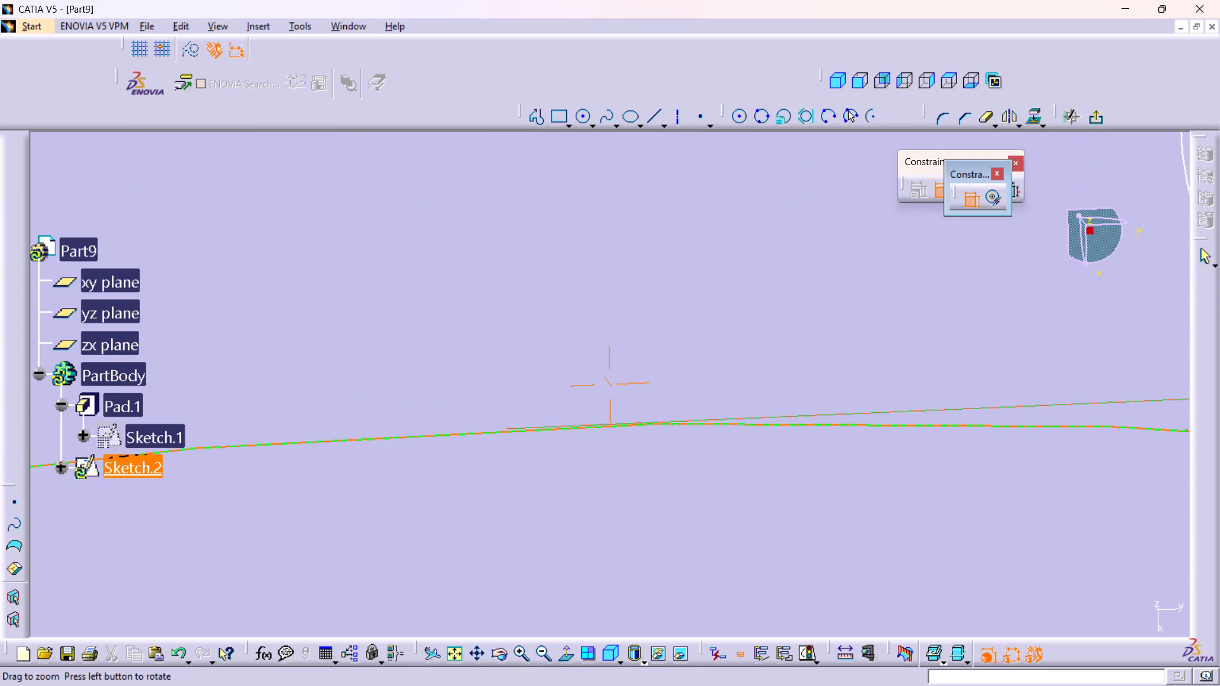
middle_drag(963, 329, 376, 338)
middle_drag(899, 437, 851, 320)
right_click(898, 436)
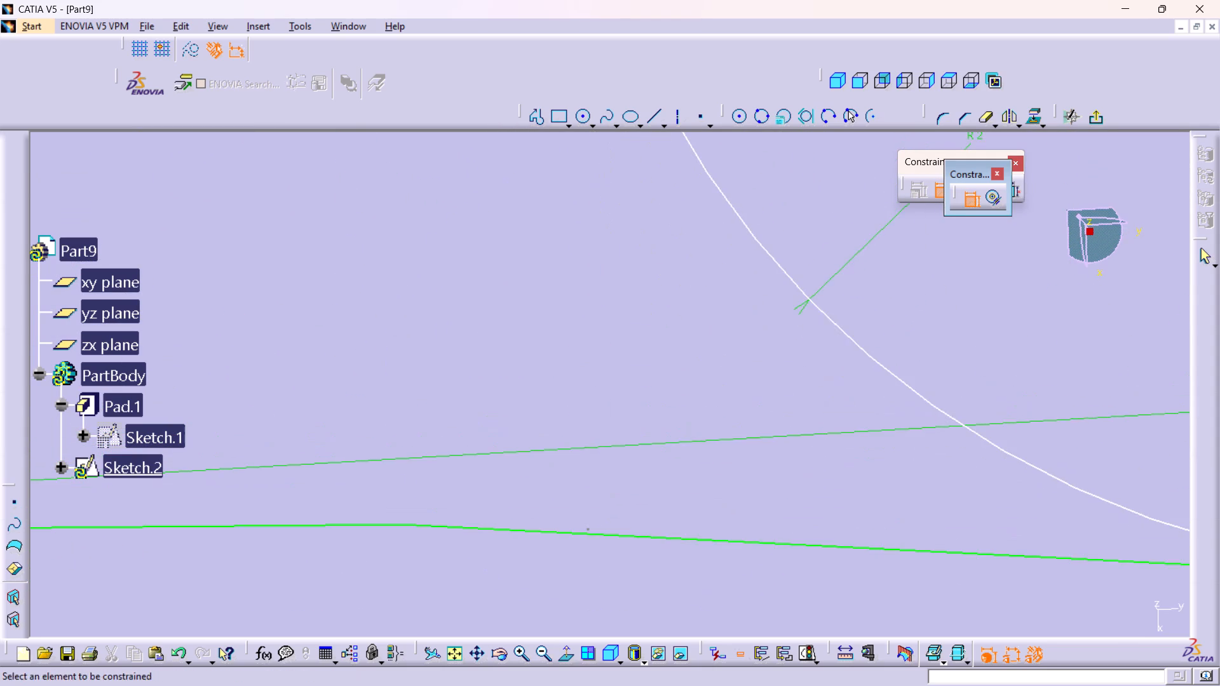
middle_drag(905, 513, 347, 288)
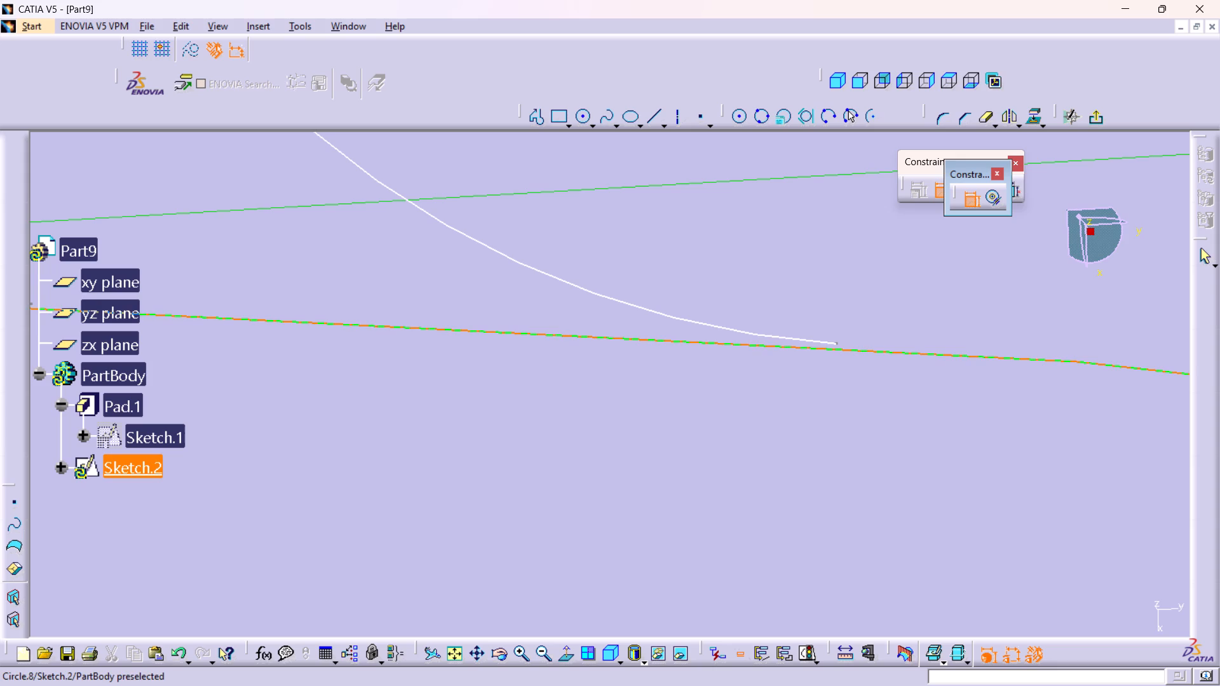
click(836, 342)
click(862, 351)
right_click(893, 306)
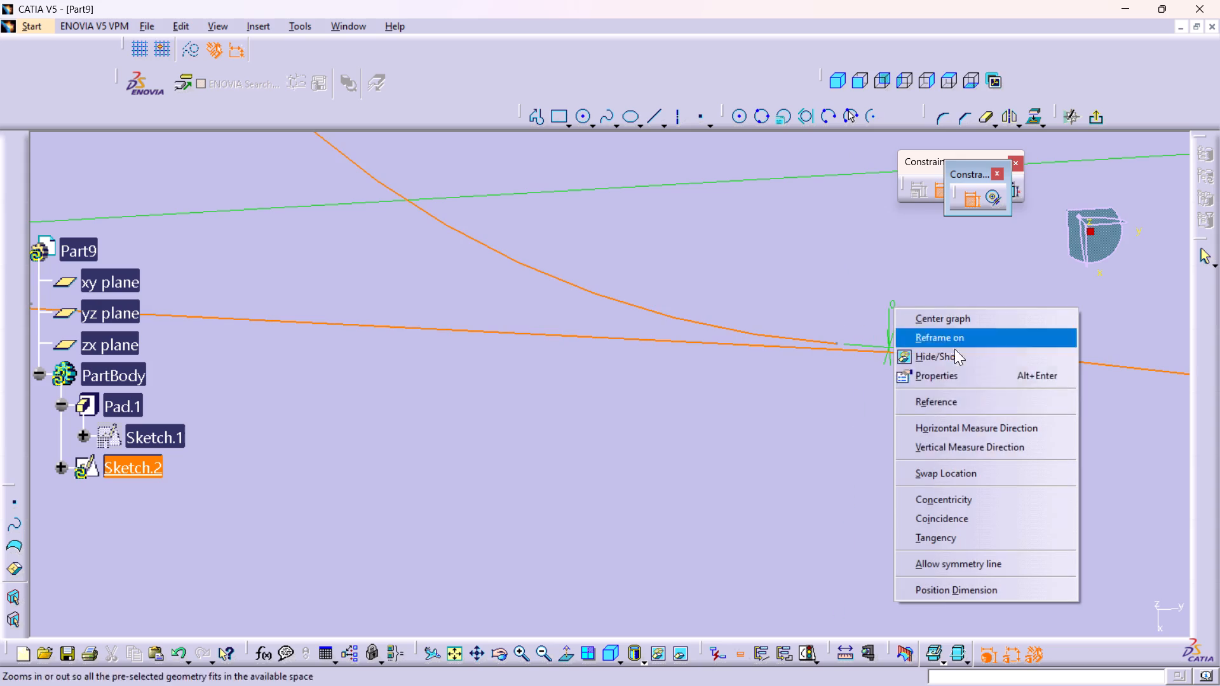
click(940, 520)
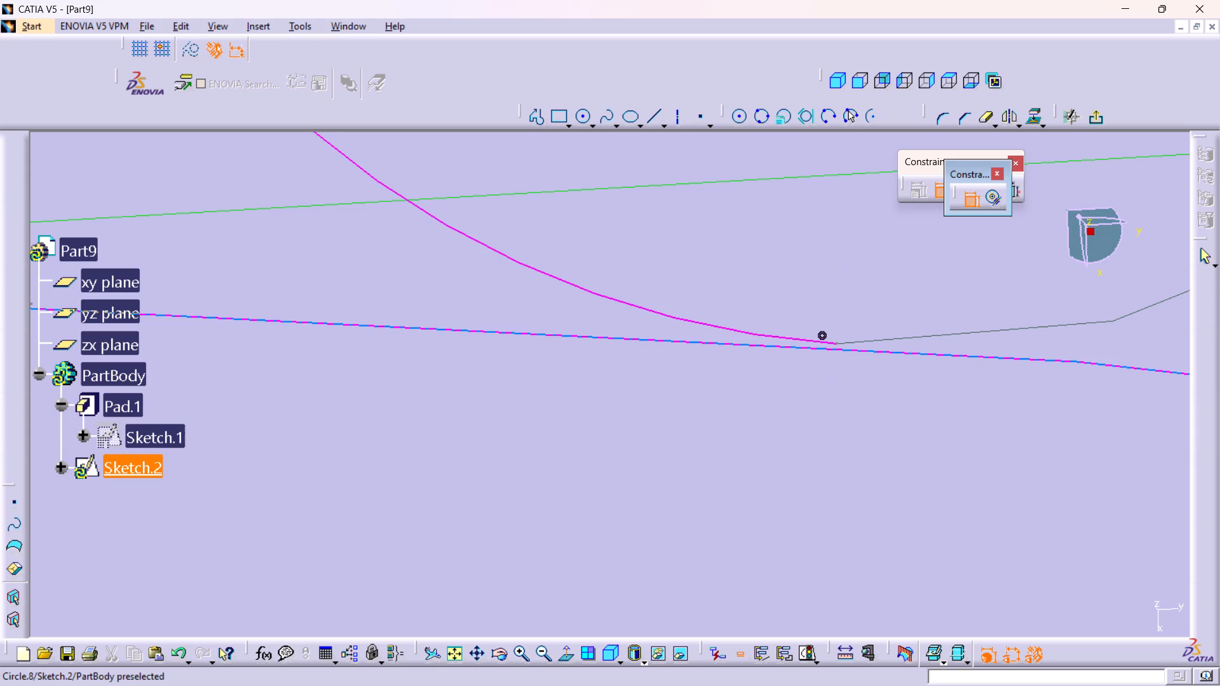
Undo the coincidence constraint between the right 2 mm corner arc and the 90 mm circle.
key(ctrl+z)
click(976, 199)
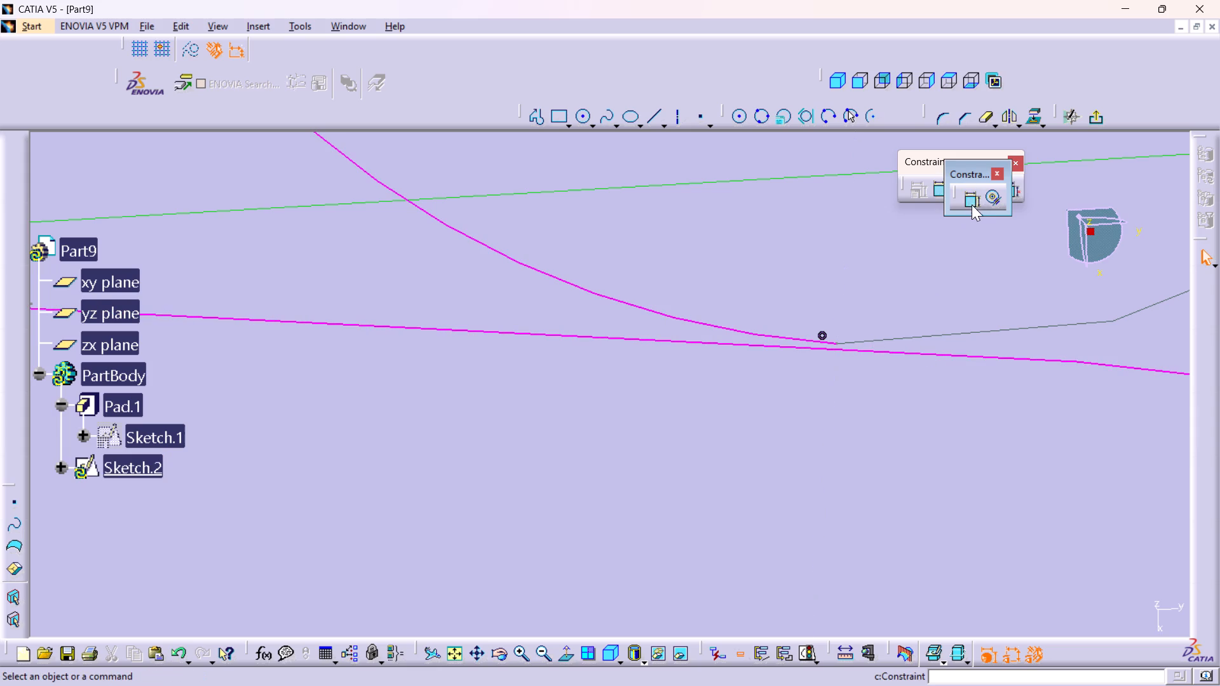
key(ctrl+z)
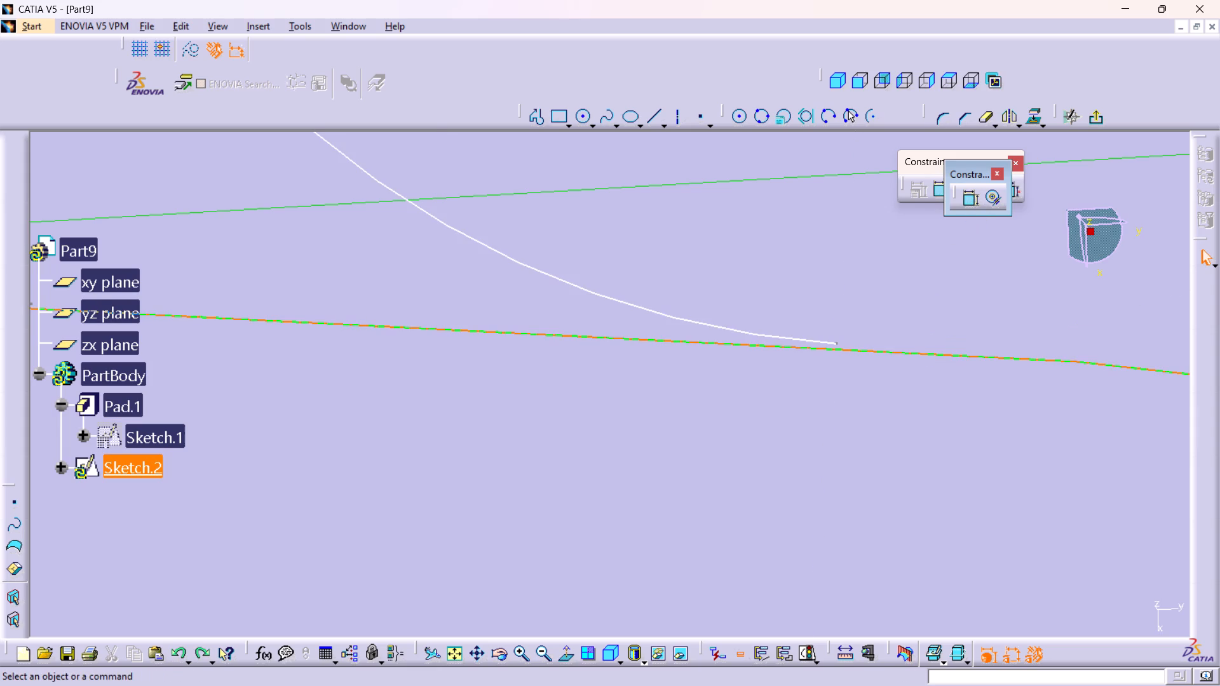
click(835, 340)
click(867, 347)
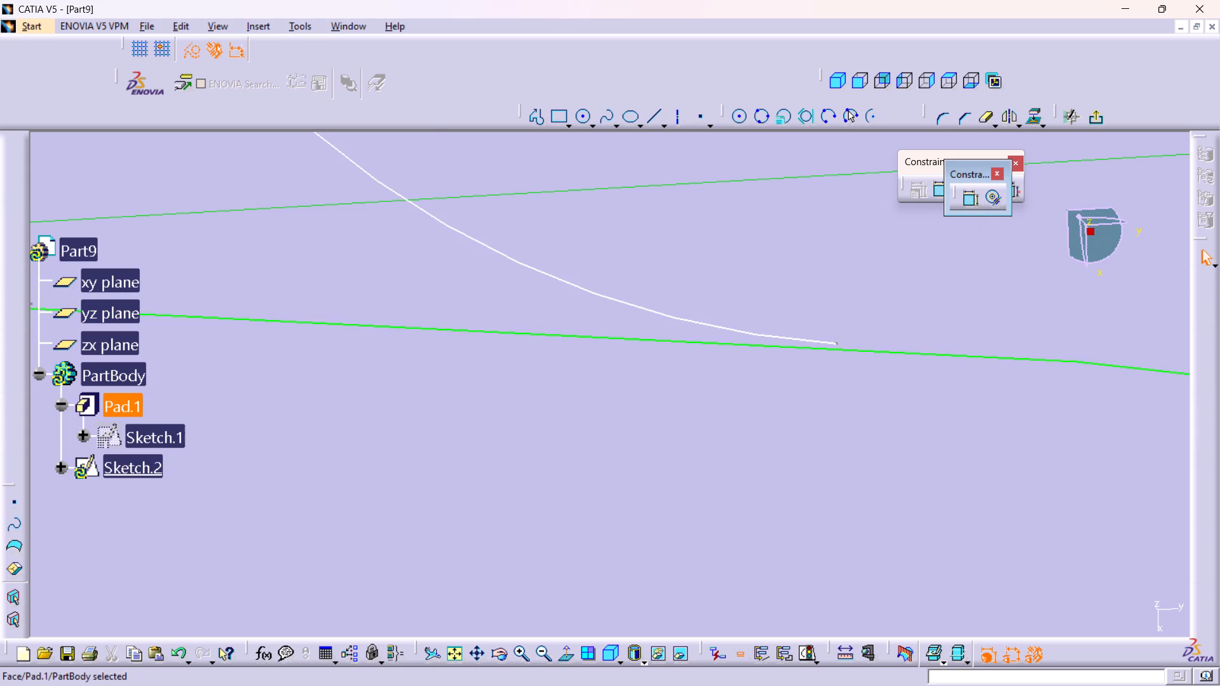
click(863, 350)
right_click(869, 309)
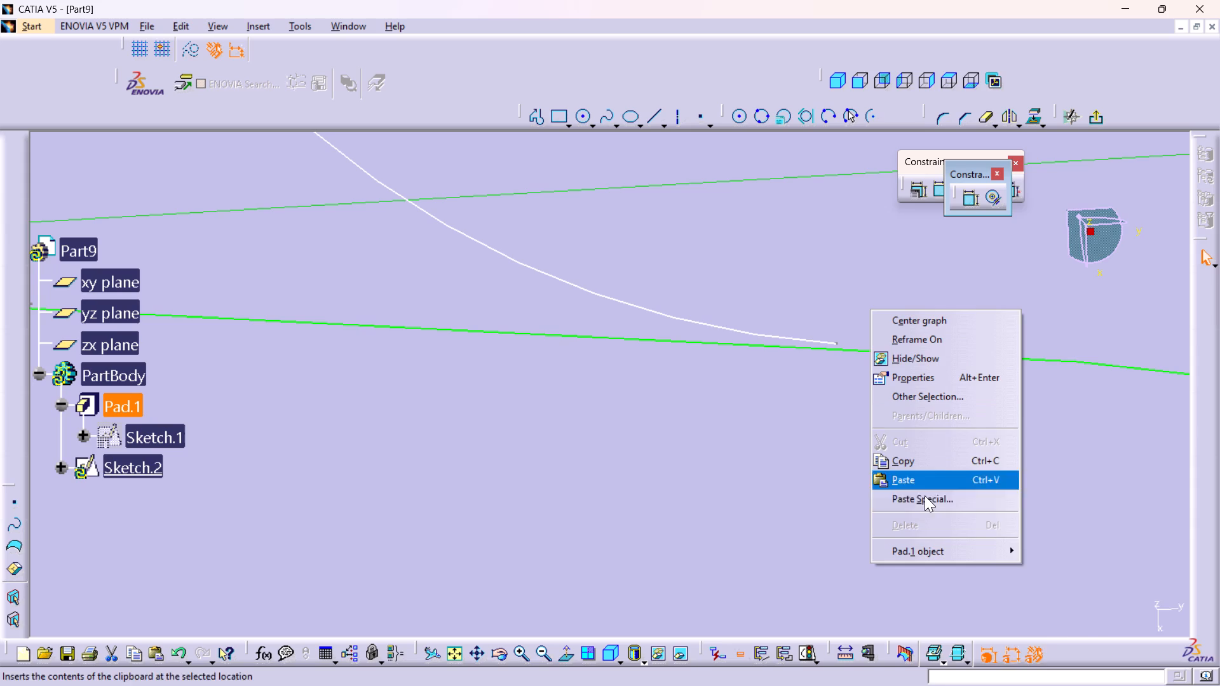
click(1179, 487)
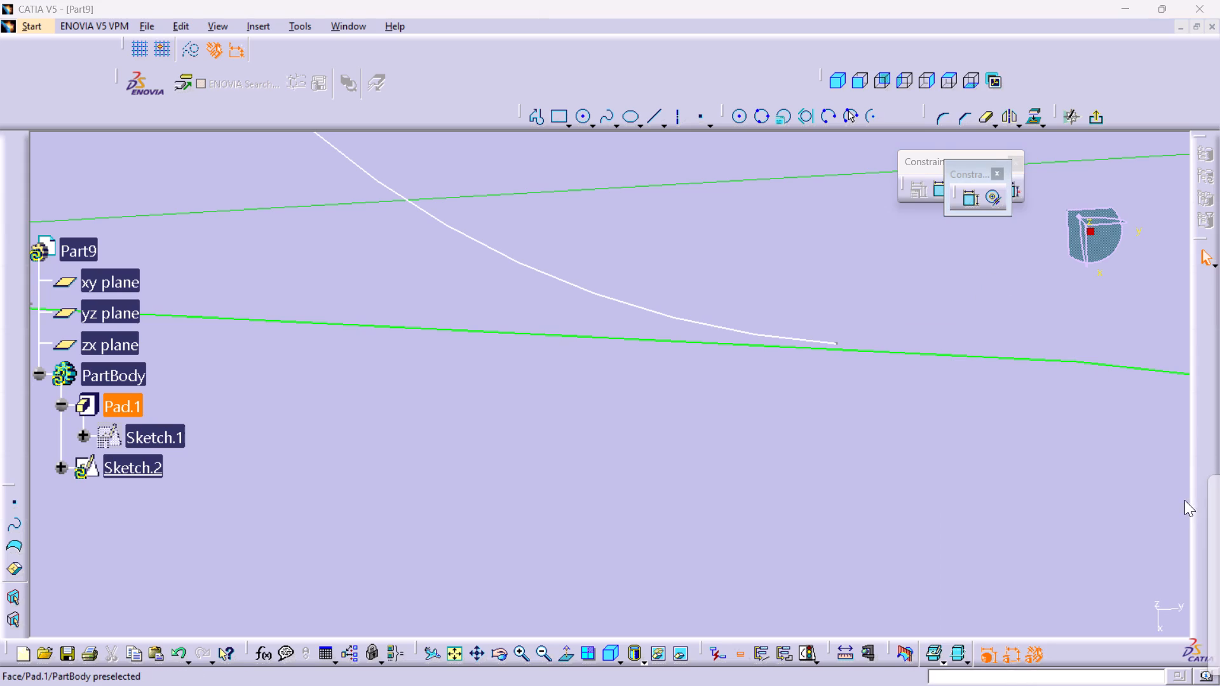
Delete the left and right 2 mm corner arcs at the lower ends of the notch's vertical sides.
middle_drag(789, 252, 1219, 685)
right_click(789, 252)
middle_drag(1064, 546, 1069, 383)
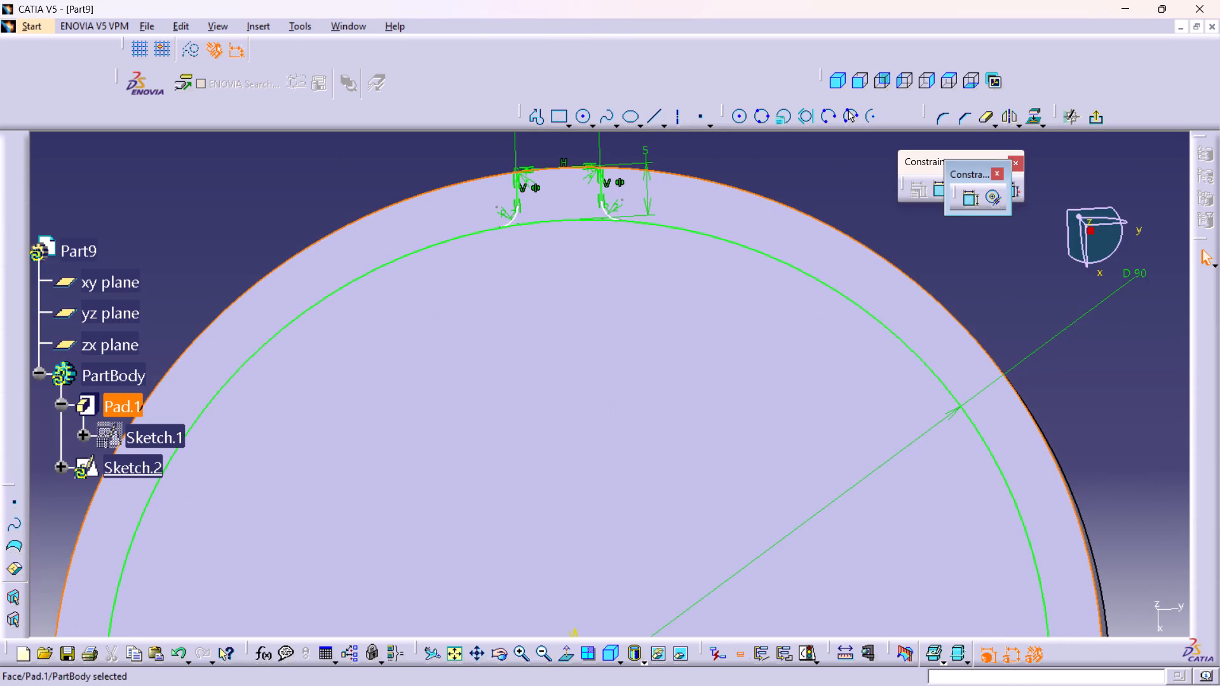
middle_drag(752, 404, 768, 431)
right_click(752, 404)
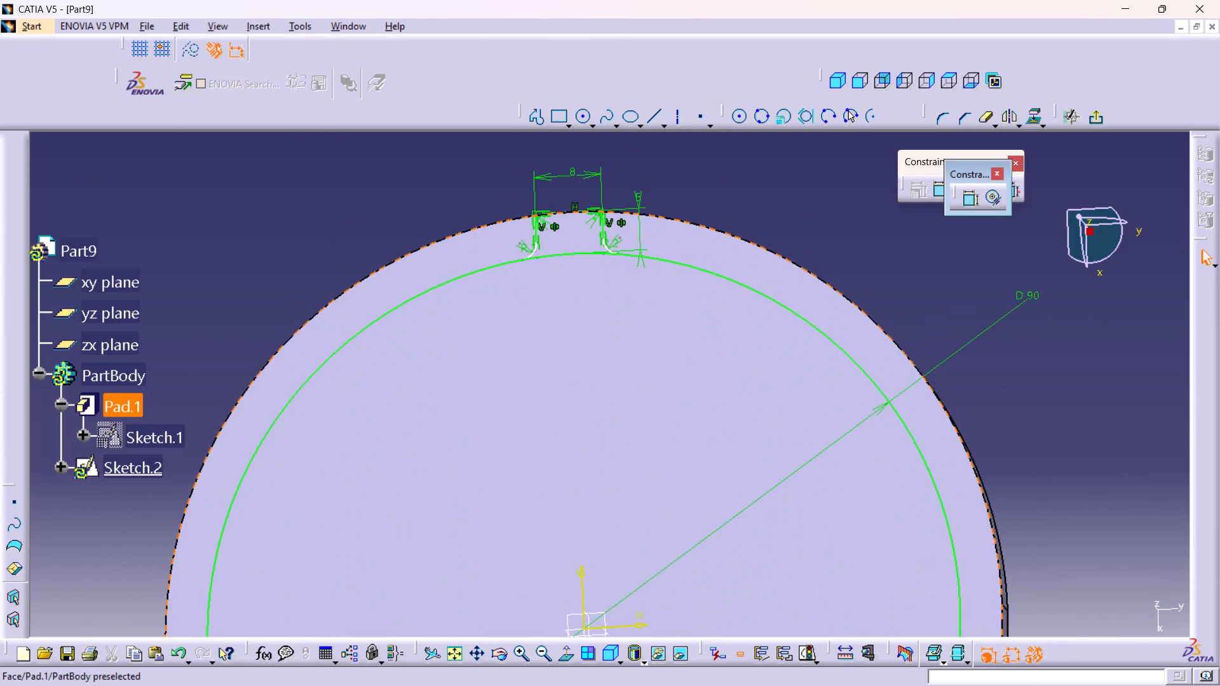
middle_drag(550, 212, 540, 125)
right_click(550, 212)
middle_drag(552, 196, 597, 385)
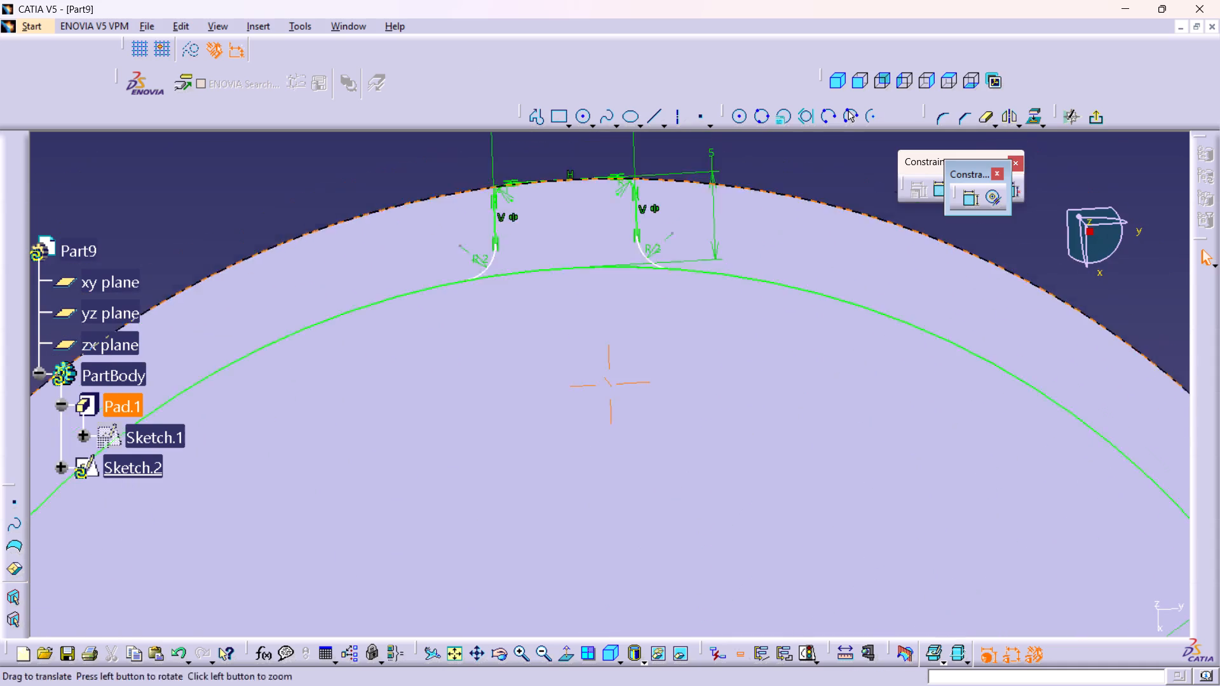
middle_drag(597, 385, 612, 464)
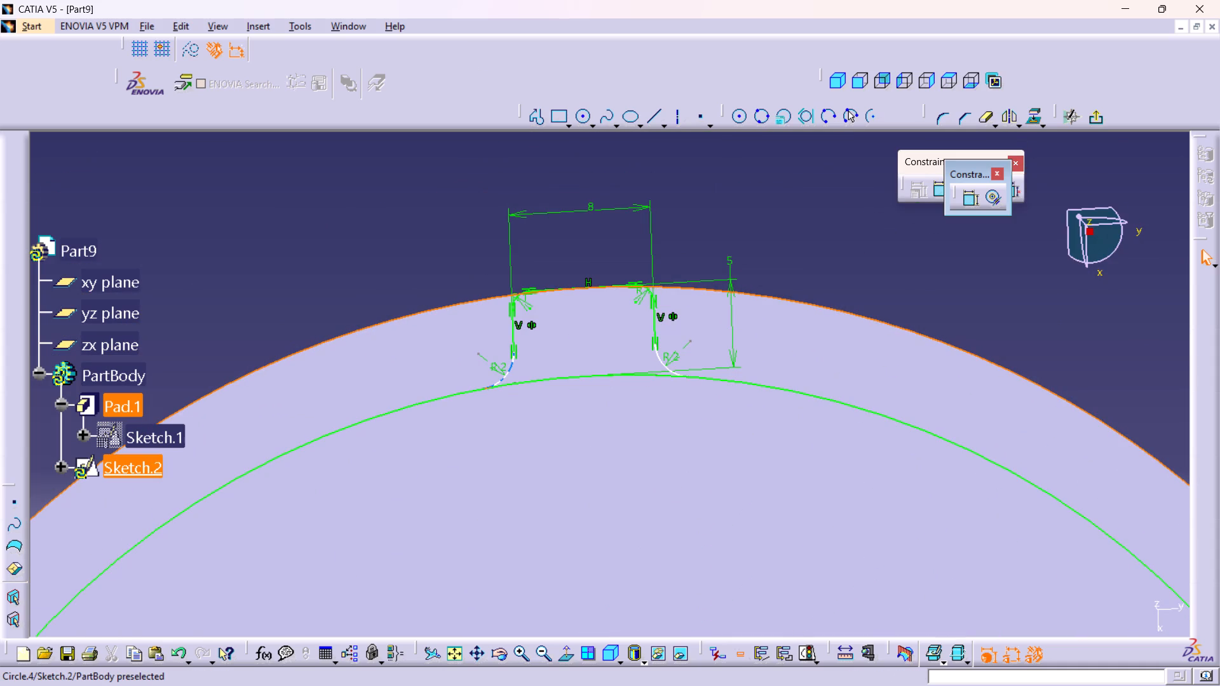
click(511, 367)
key(Delete)
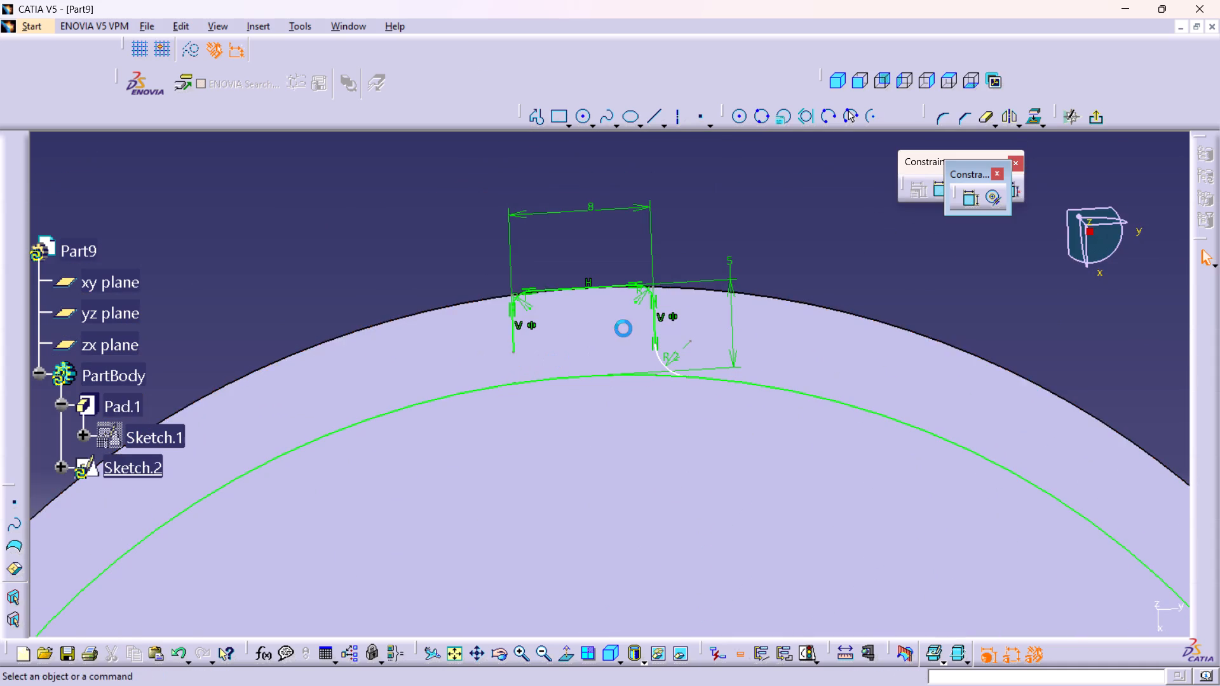
click(660, 360)
key(Delete)
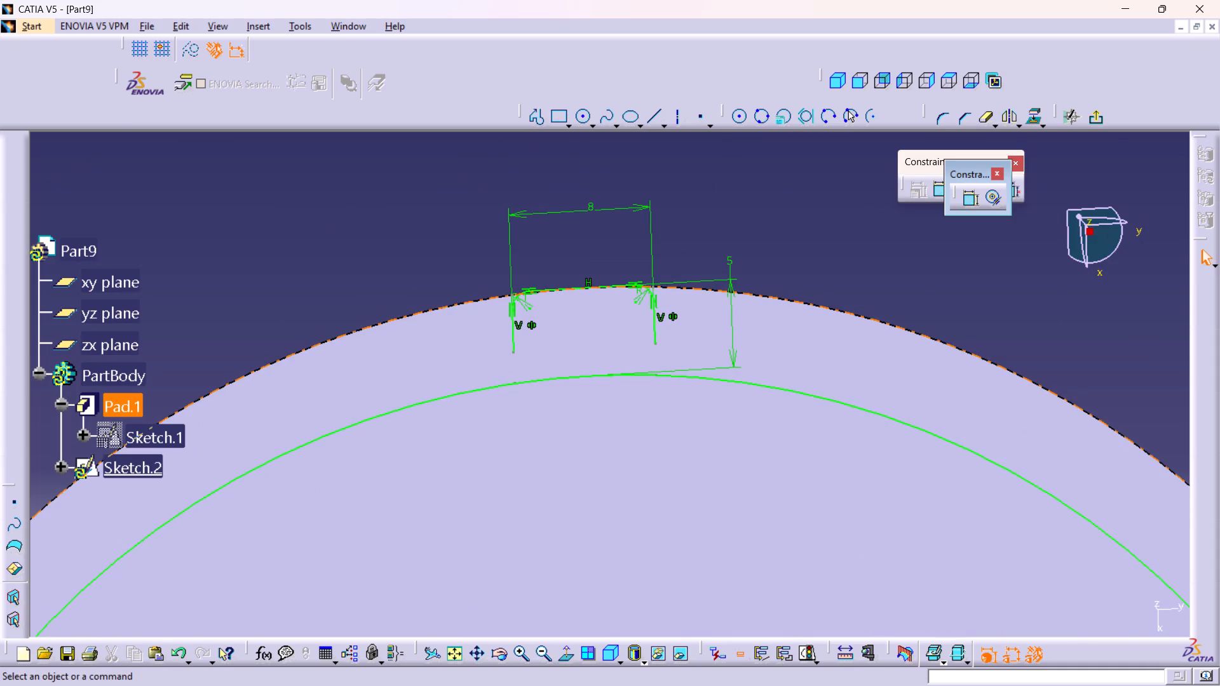
Delete the notch's right vertical side, its 5 mm dimension and the horizontal top line from the sketch.
drag(720, 179, 695, 194)
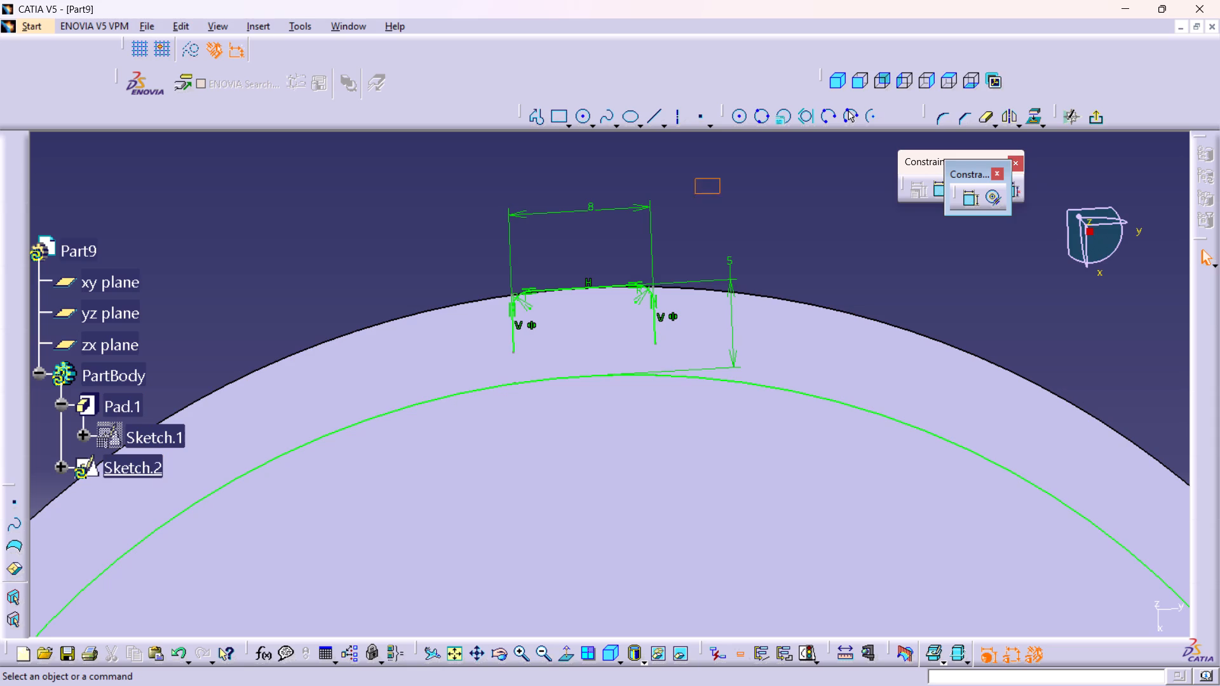
drag(695, 194, 499, 261)
click(654, 311)
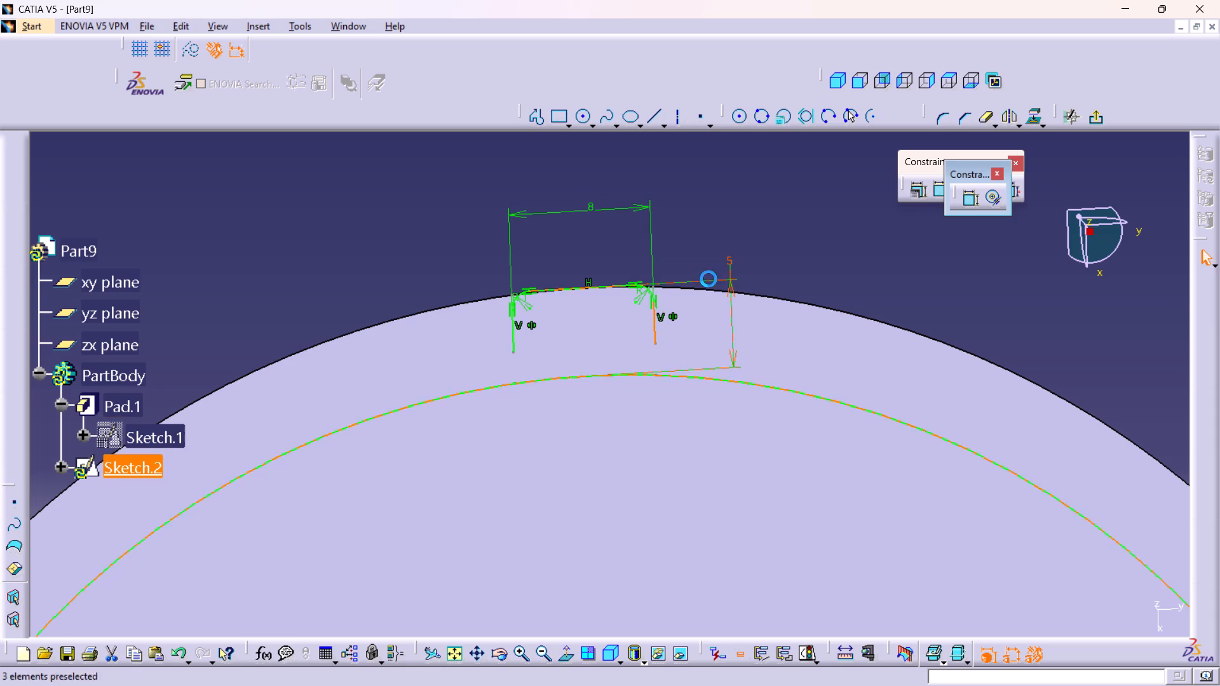
key(Delete)
click(728, 286)
key(Delete)
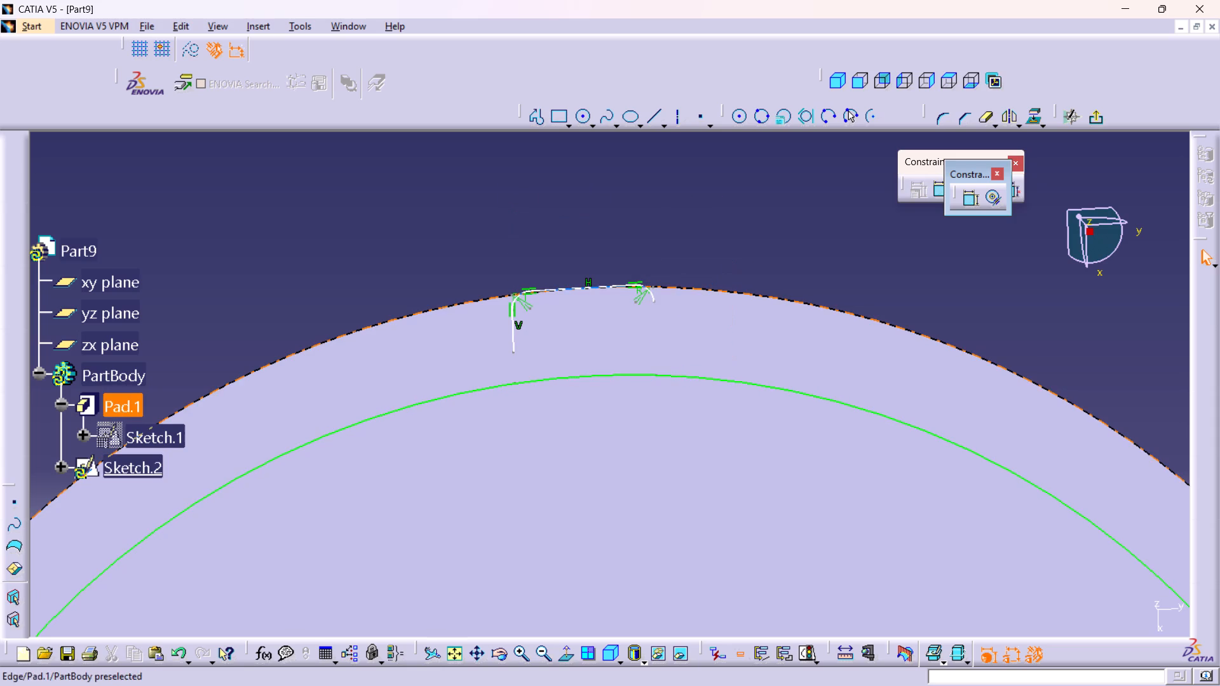
click(641, 294)
key(Delete)
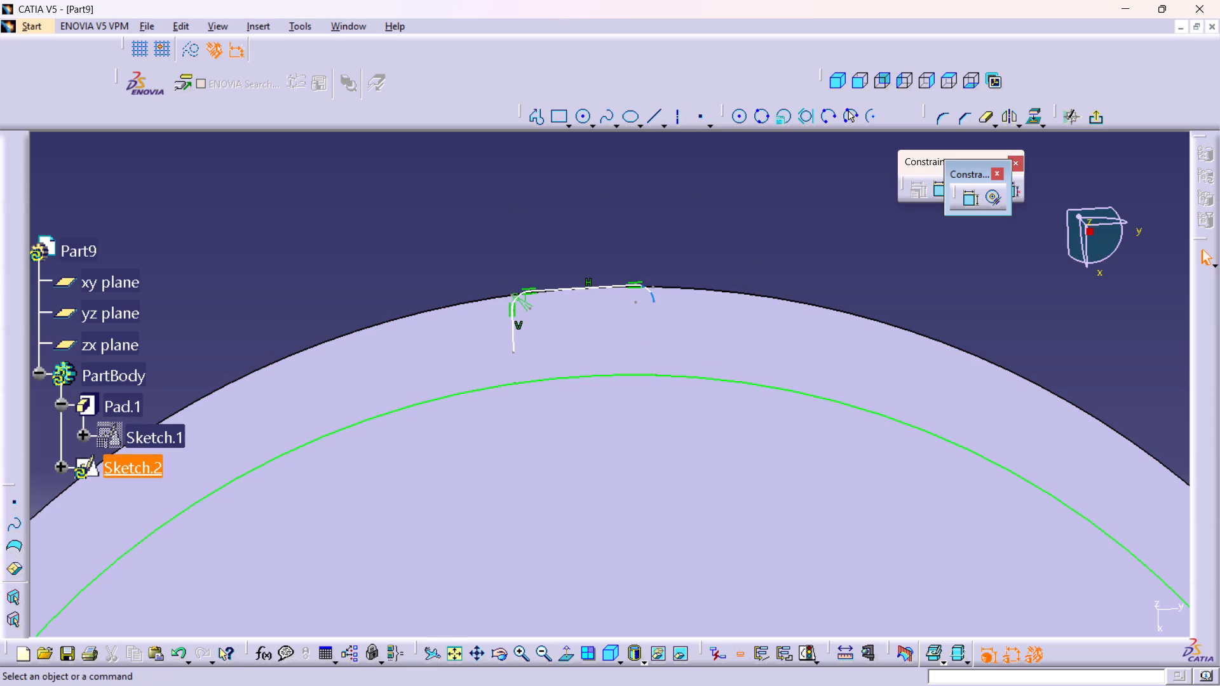
click(653, 289)
key(Delete)
click(557, 290)
key(Delete)
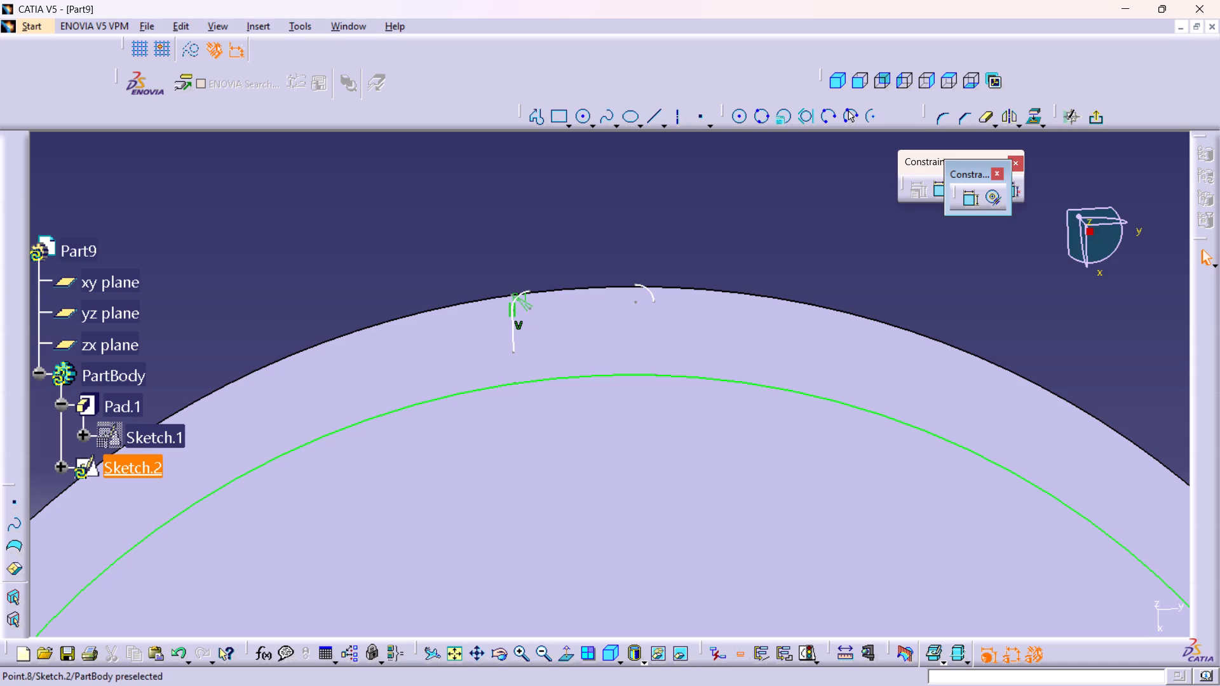
Delete the rest of the old notch: the left vertical side and both upper corner arcs.
click(517, 329)
key(Delete)
click(513, 297)
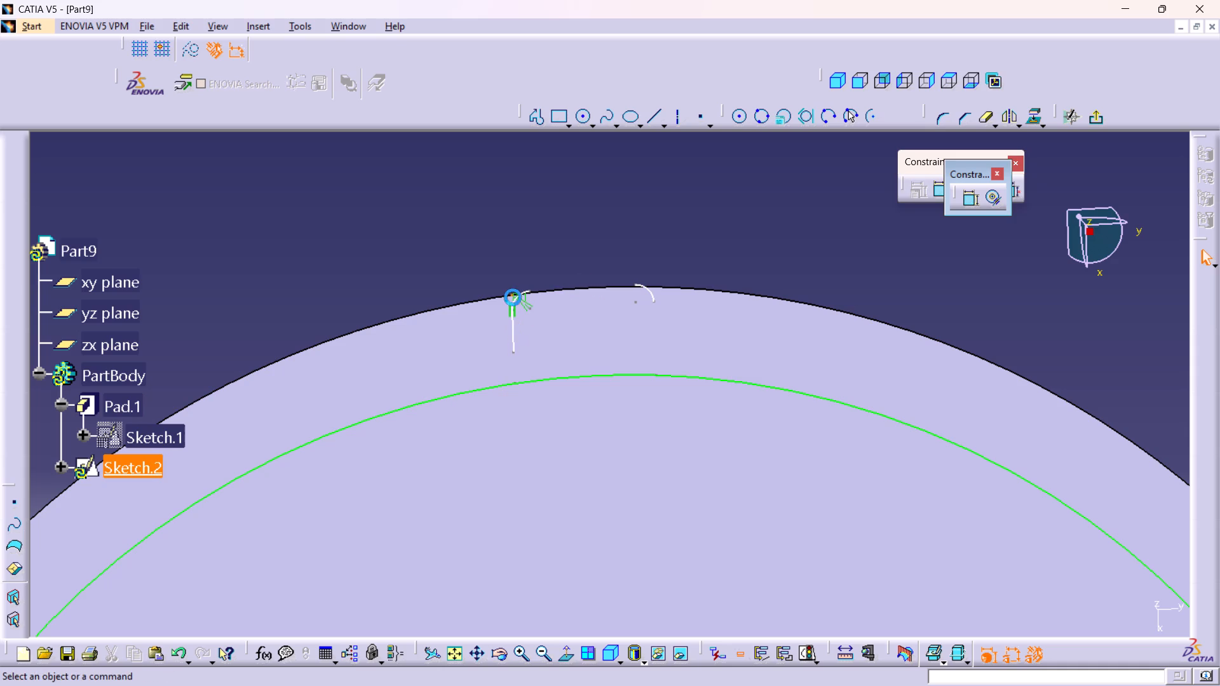
click(519, 295)
key(Delete)
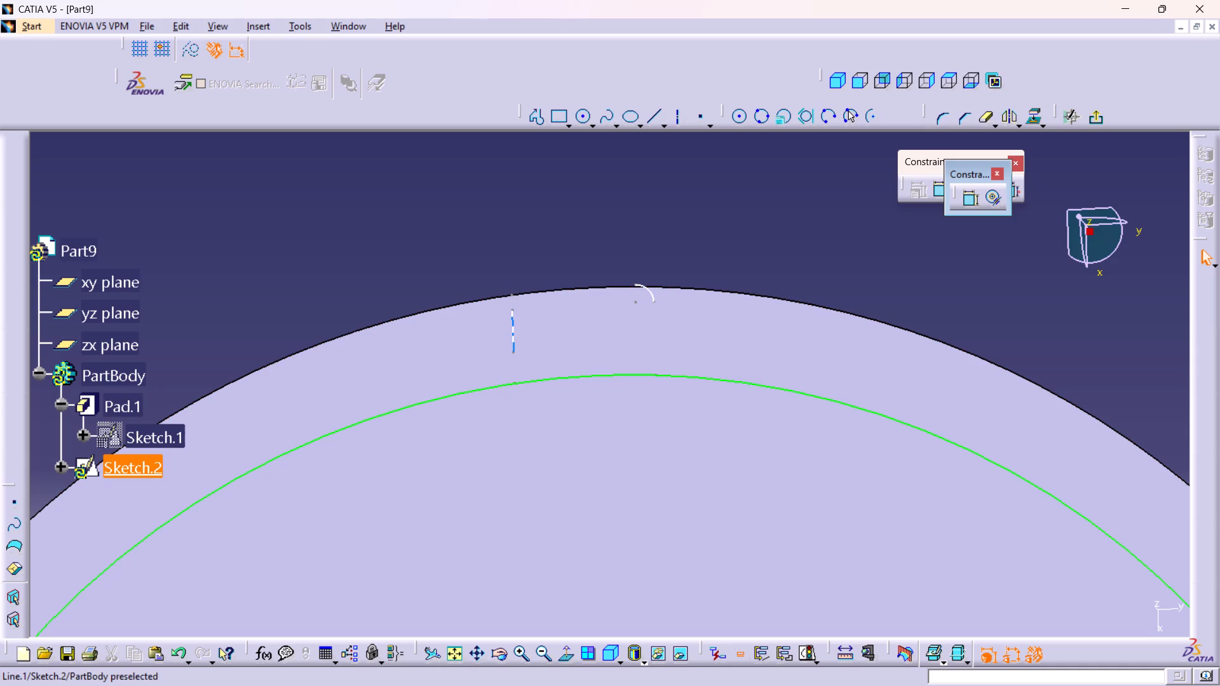
click(515, 326)
key(Delete)
click(651, 292)
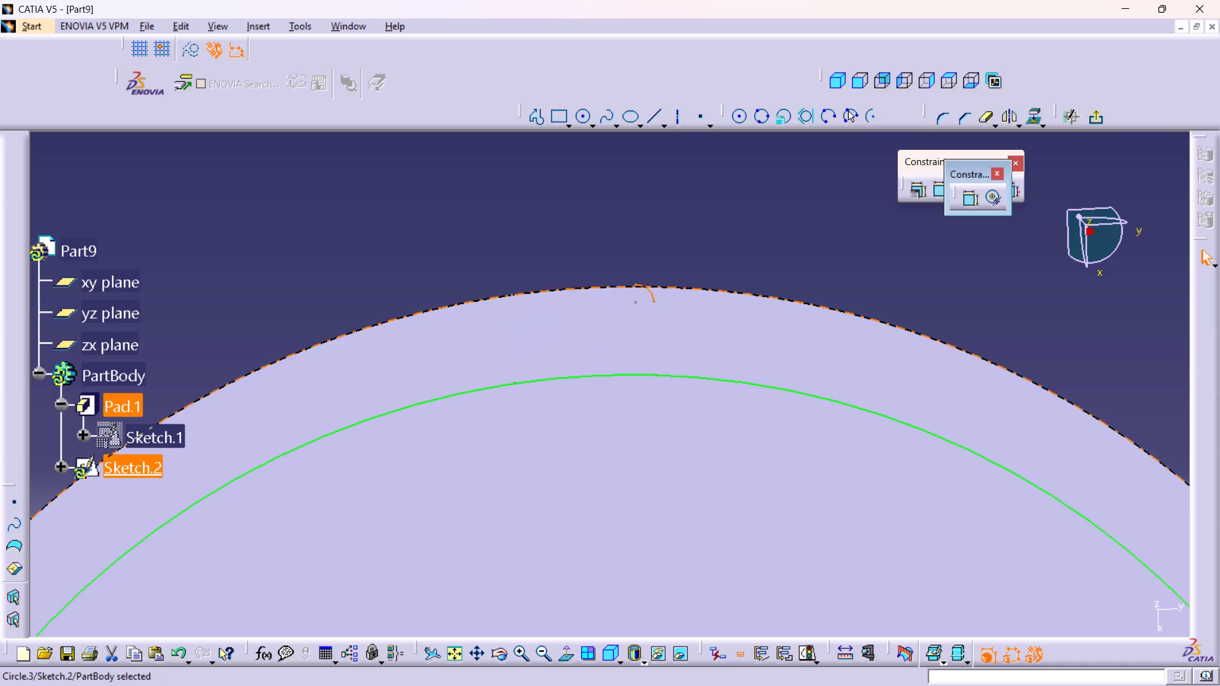
key(Delete)
Sketch an open three-line notch profile just above the disc, about 18.4 mm wide with vertical sides about 9.3 mm long.
middle_drag(700, 244, 727, 440)
right_click(700, 244)
scroll(656, 511, up, 1)
middle_drag(654, 511, 648, 441)
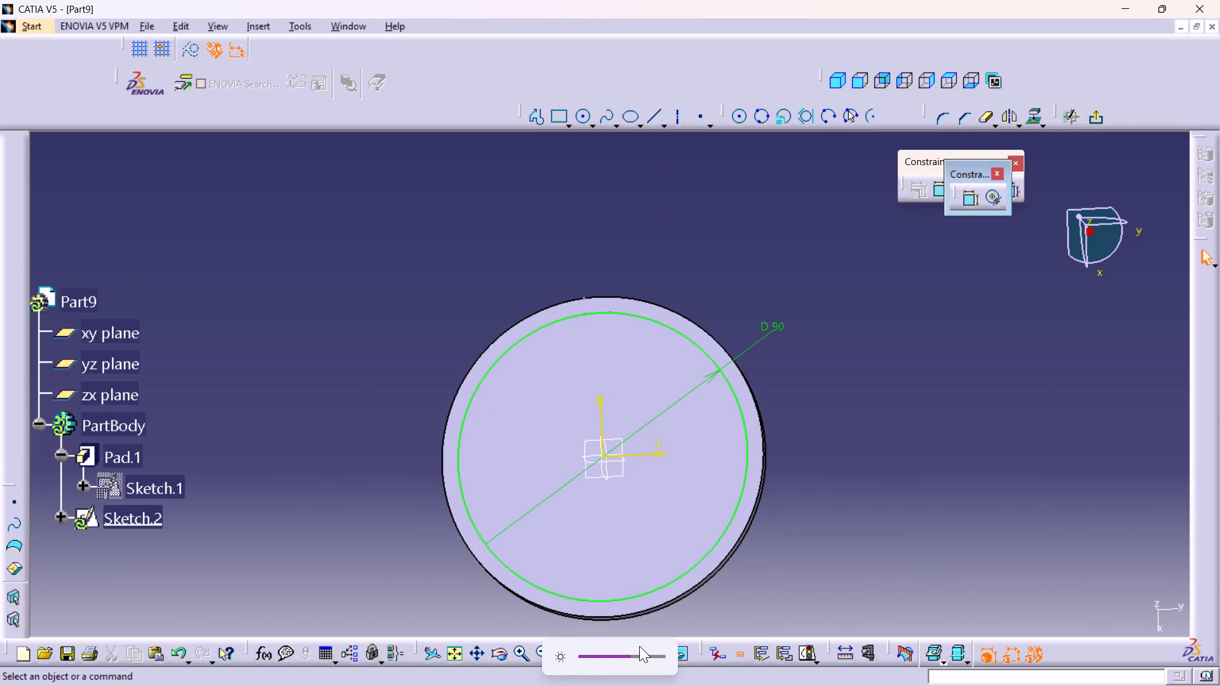
click(954, 493)
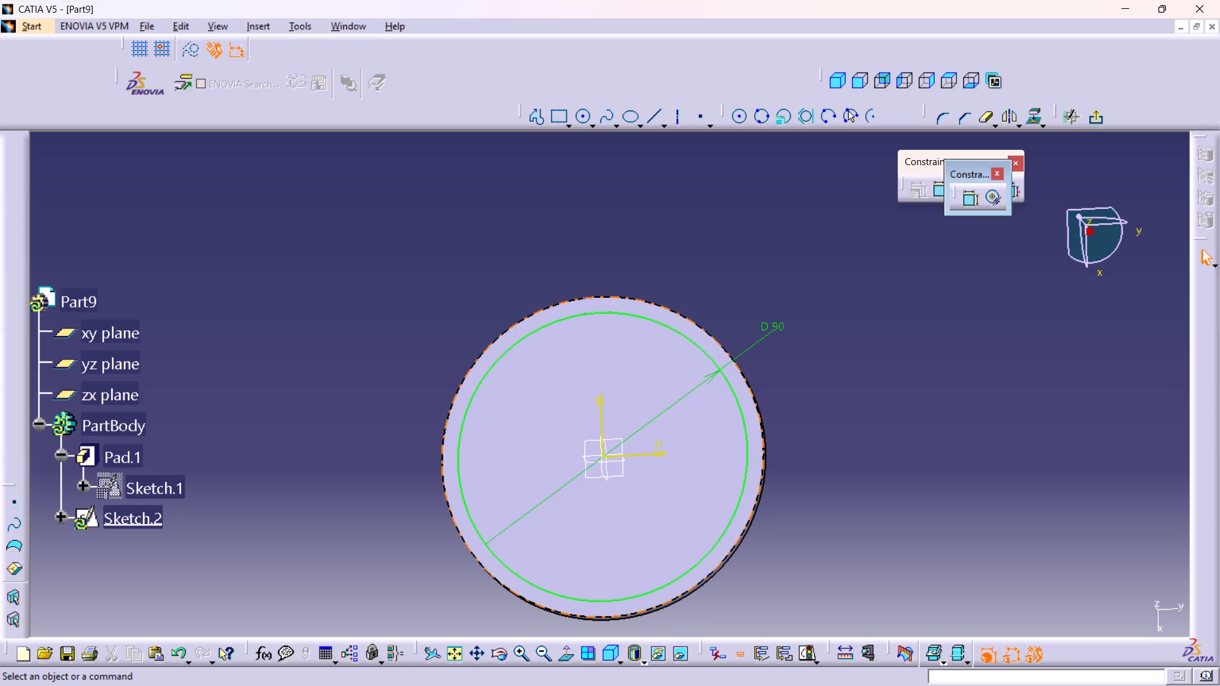
click(569, 652)
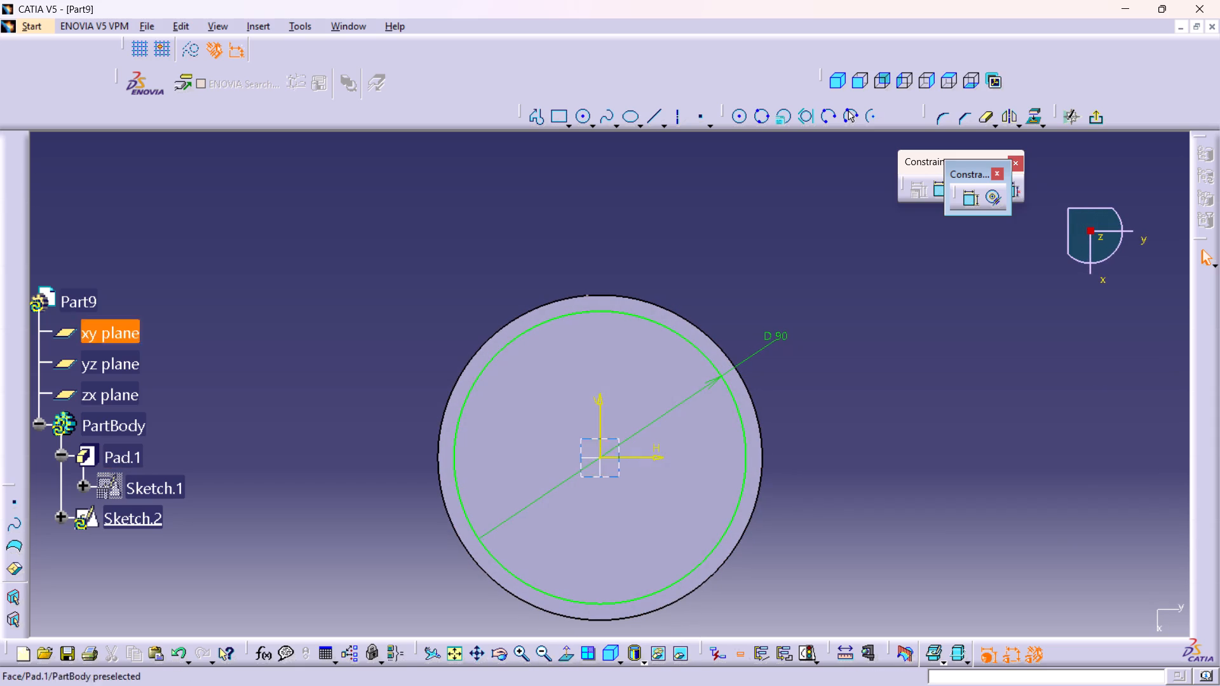
double_click(539, 123)
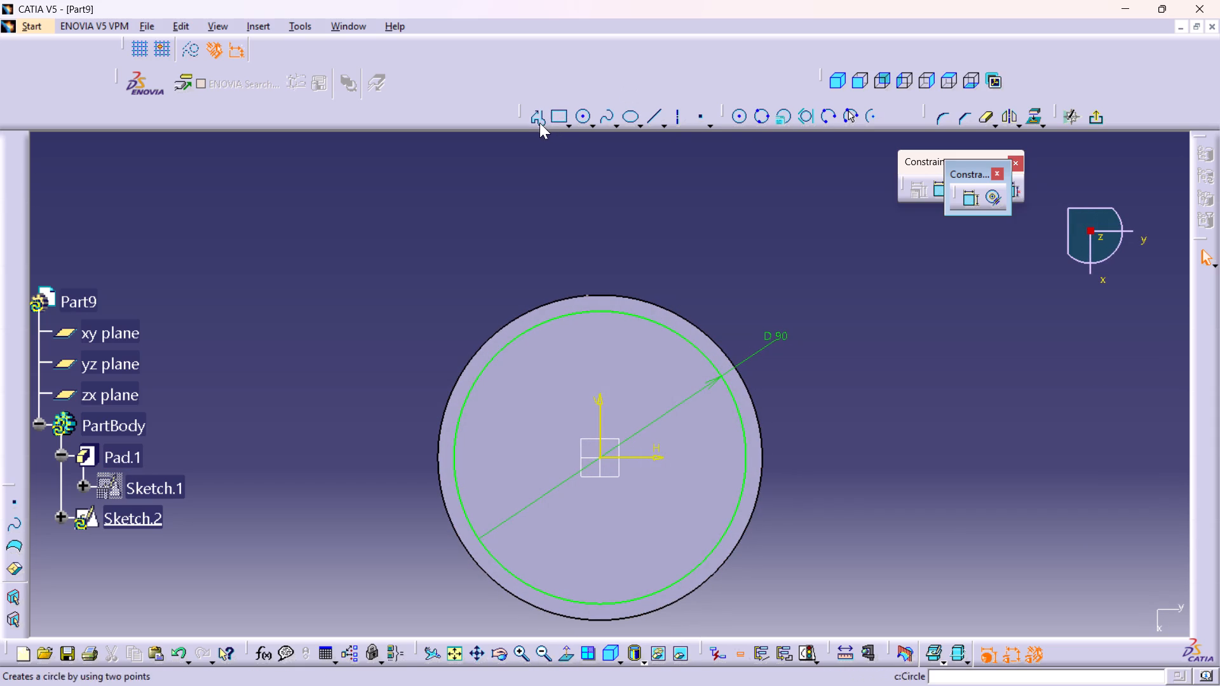
click(567, 281)
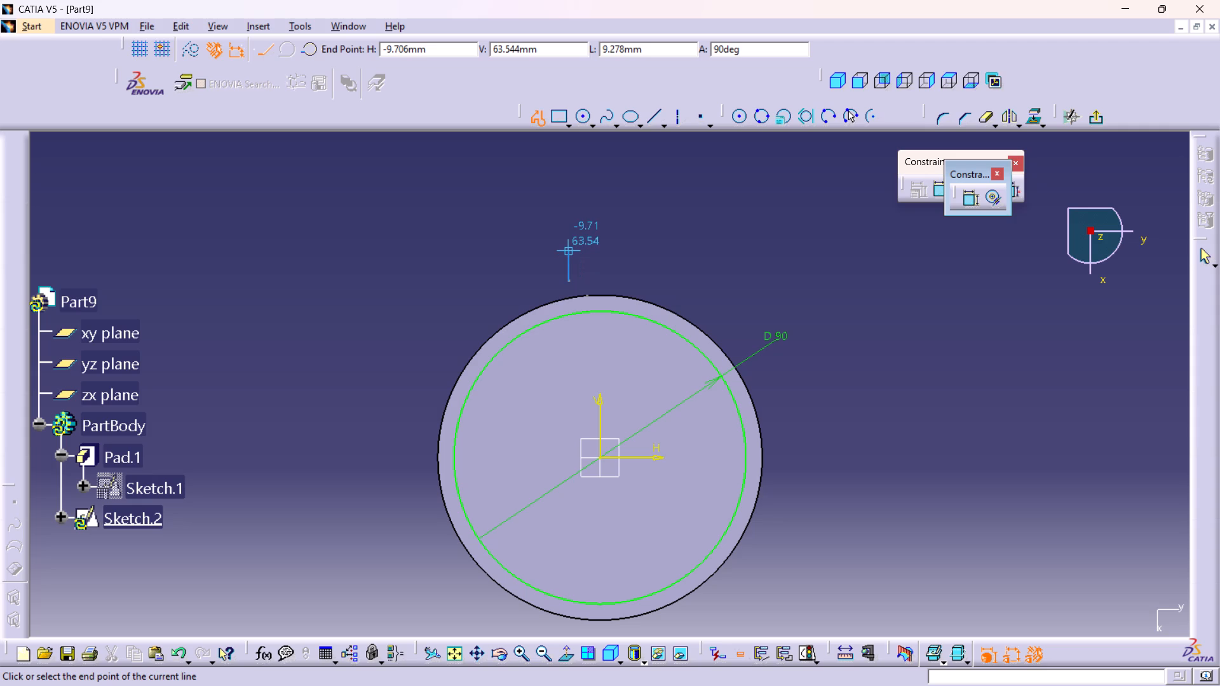
click(573, 250)
click(628, 253)
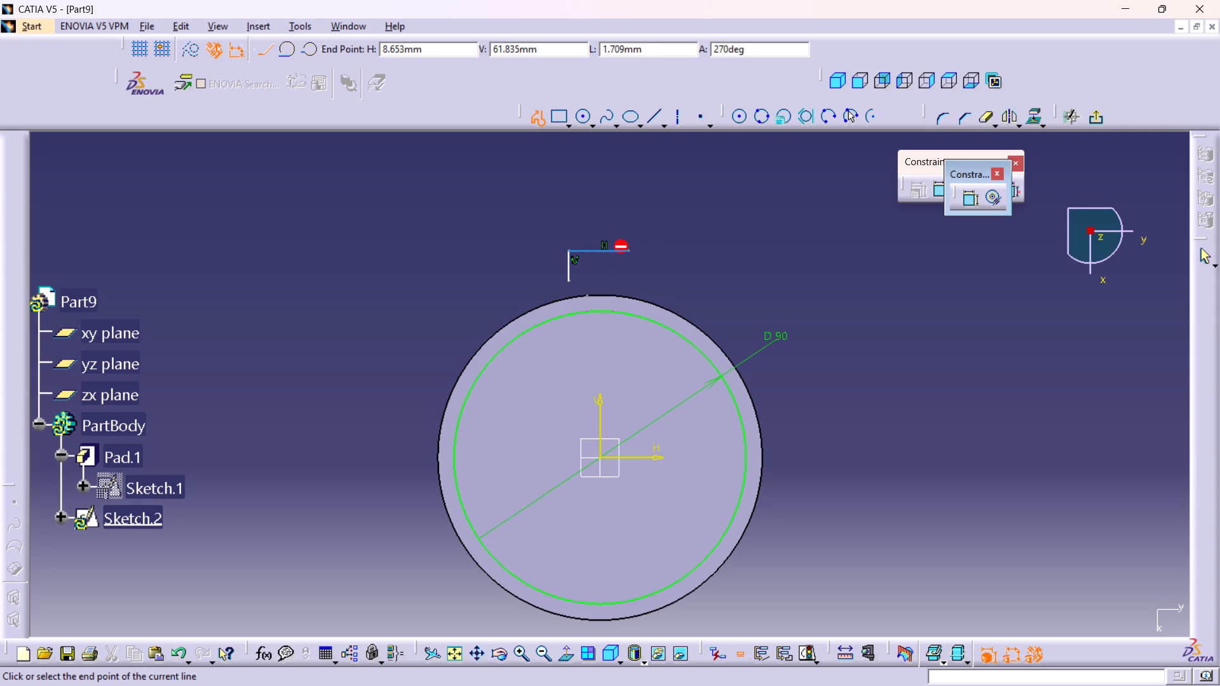
click(630, 279)
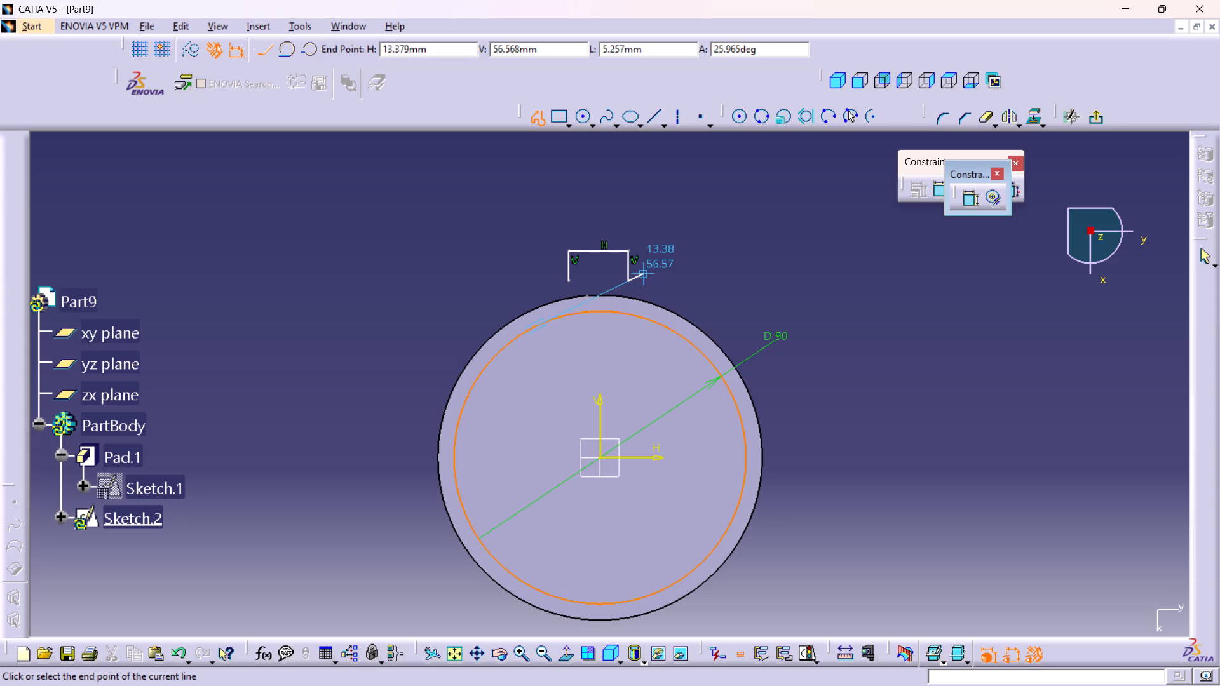
click(1202, 253)
click(696, 257)
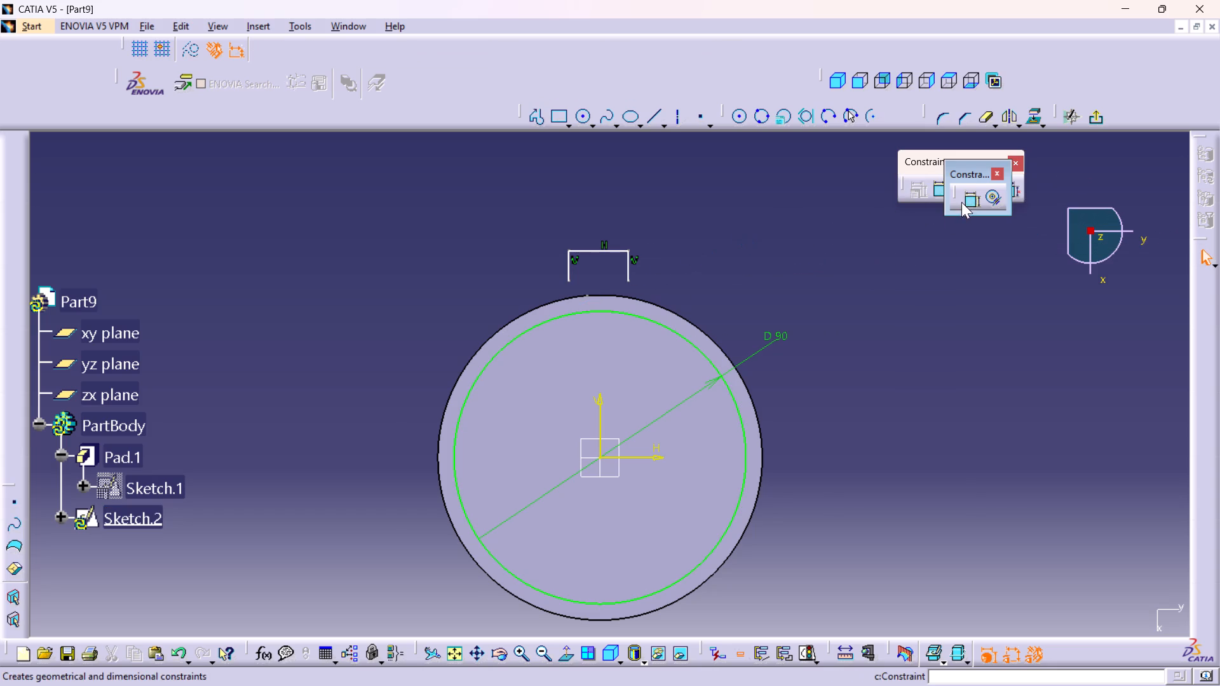
Constrain the profile's two vertical sides symmetric about the vertical sketch axis.
double_click(965, 196)
click(569, 272)
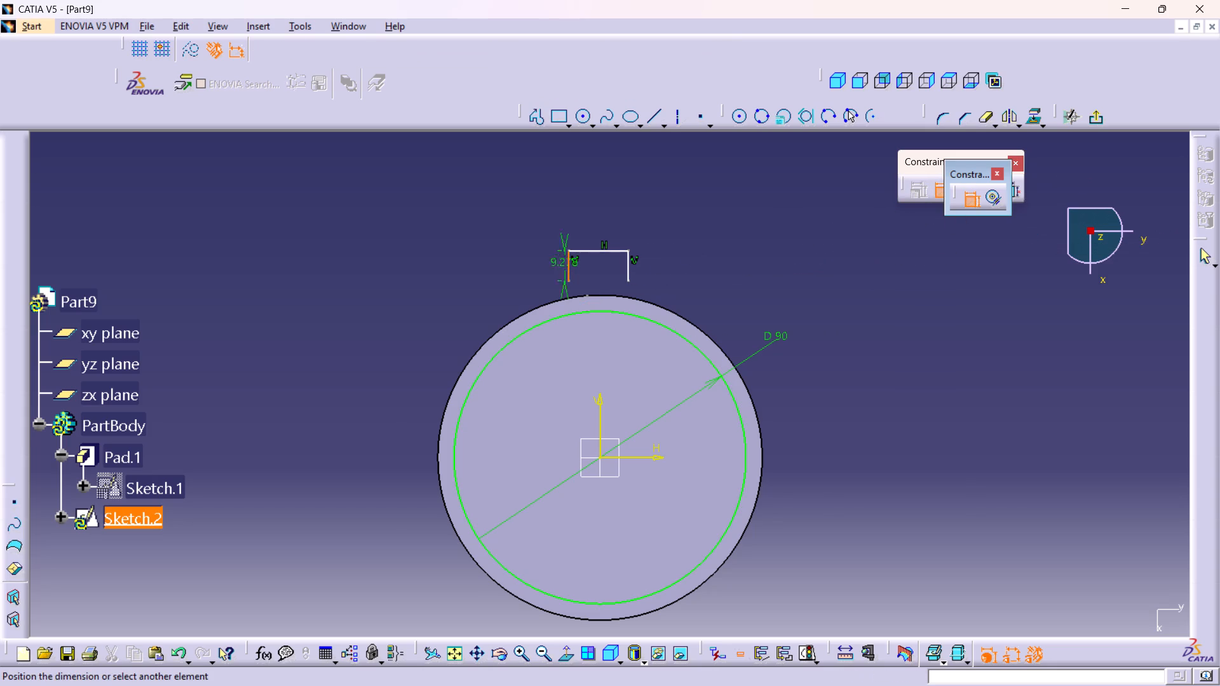
click(630, 271)
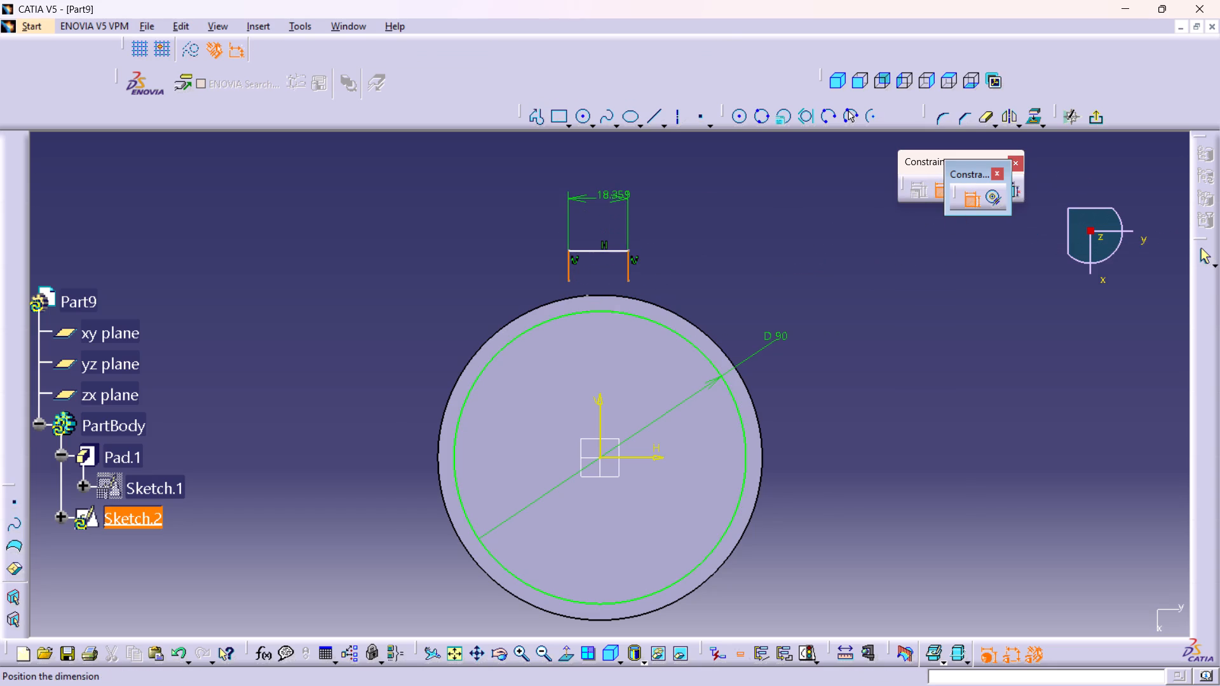
right_click(614, 196)
click(657, 349)
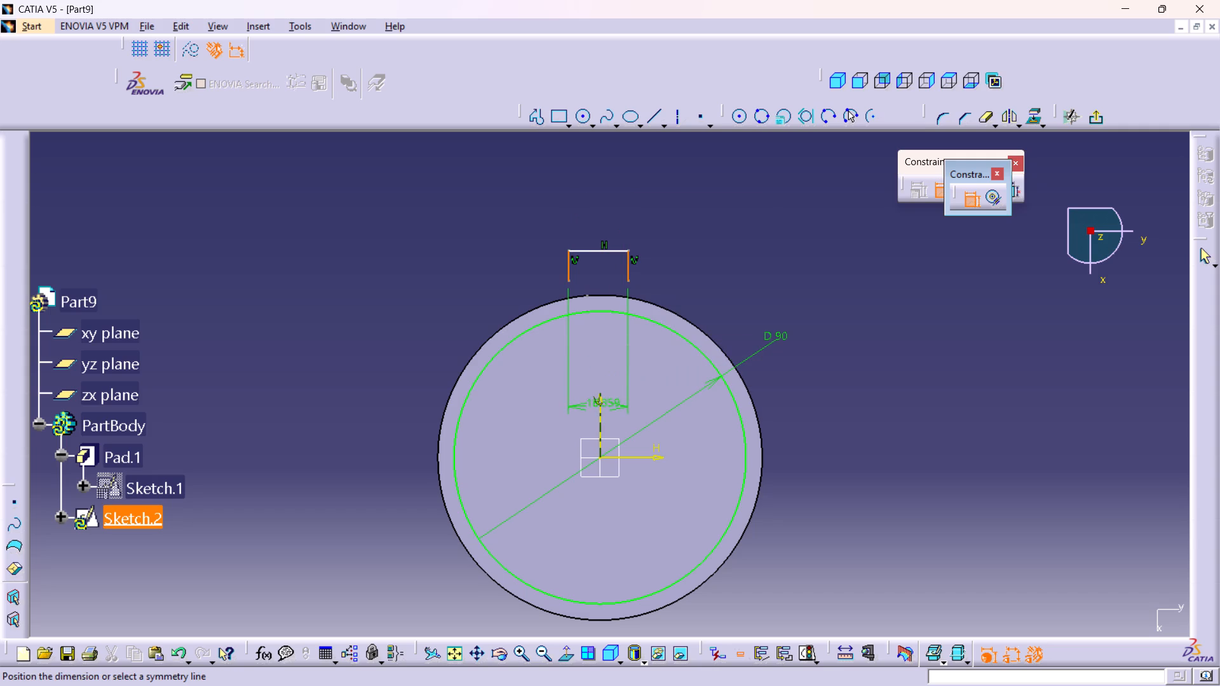
click(604, 405)
Dimension the profile's horizontal top line and set its length to 8 mm.
middle_drag(672, 239, 649, 279)
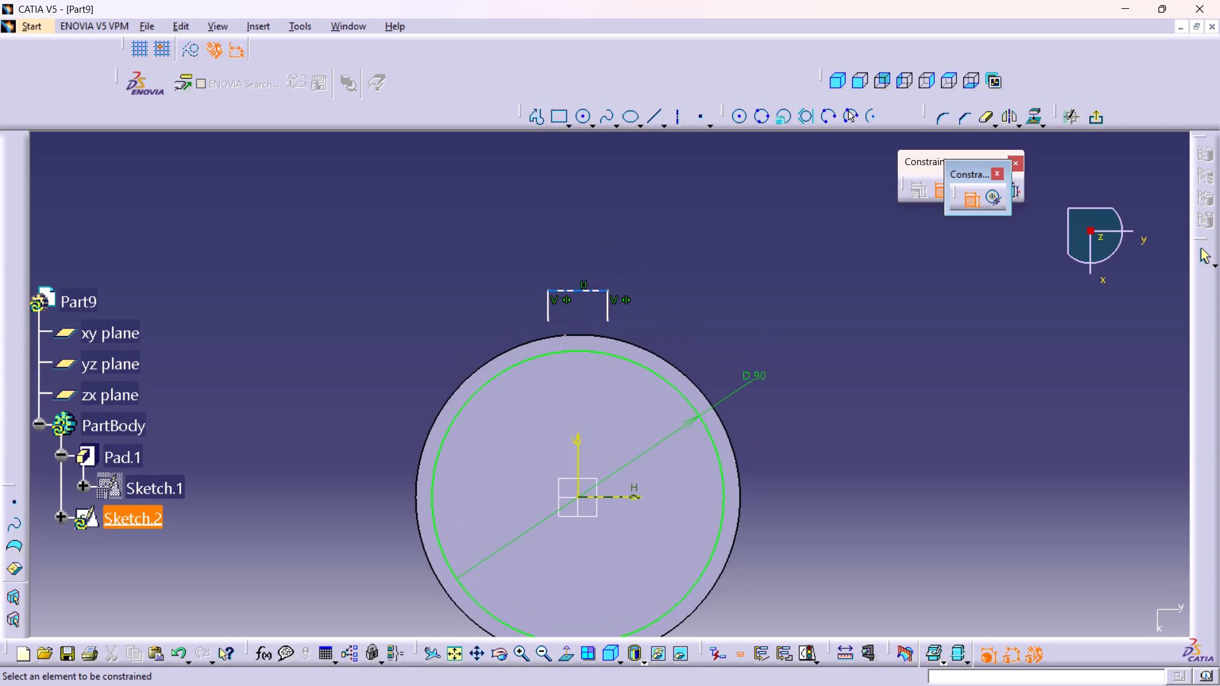
click(581, 289)
click(579, 259)
double_click(579, 253)
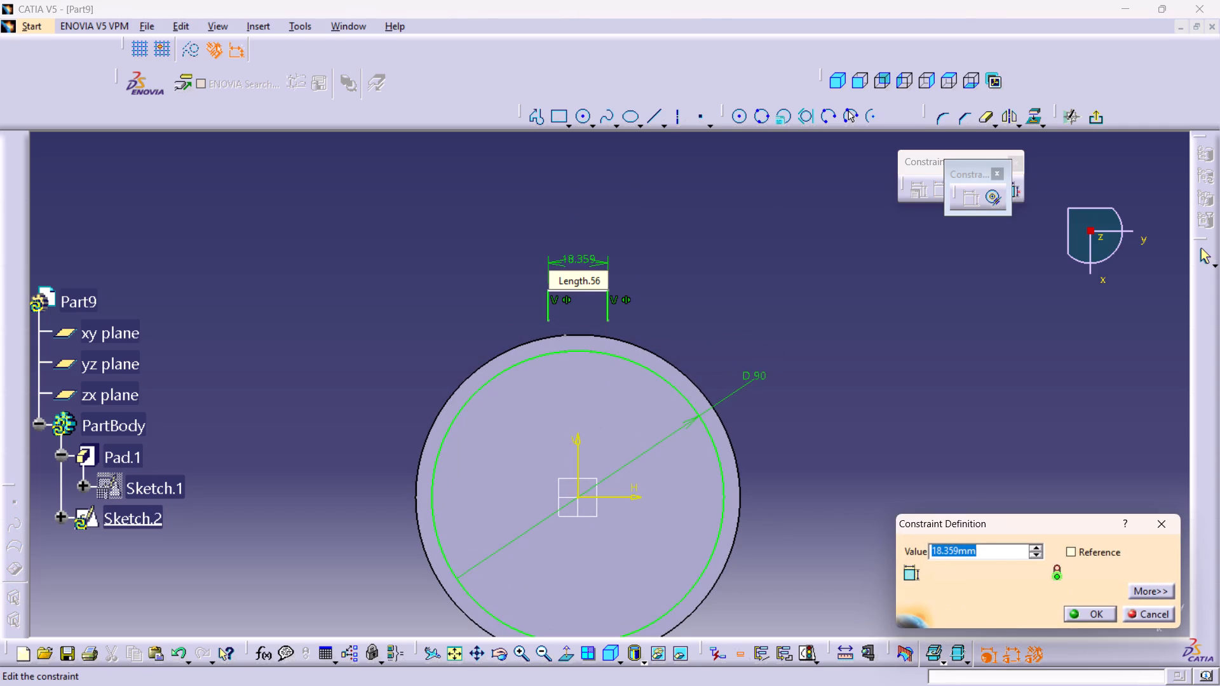
key(8)
key(Return)
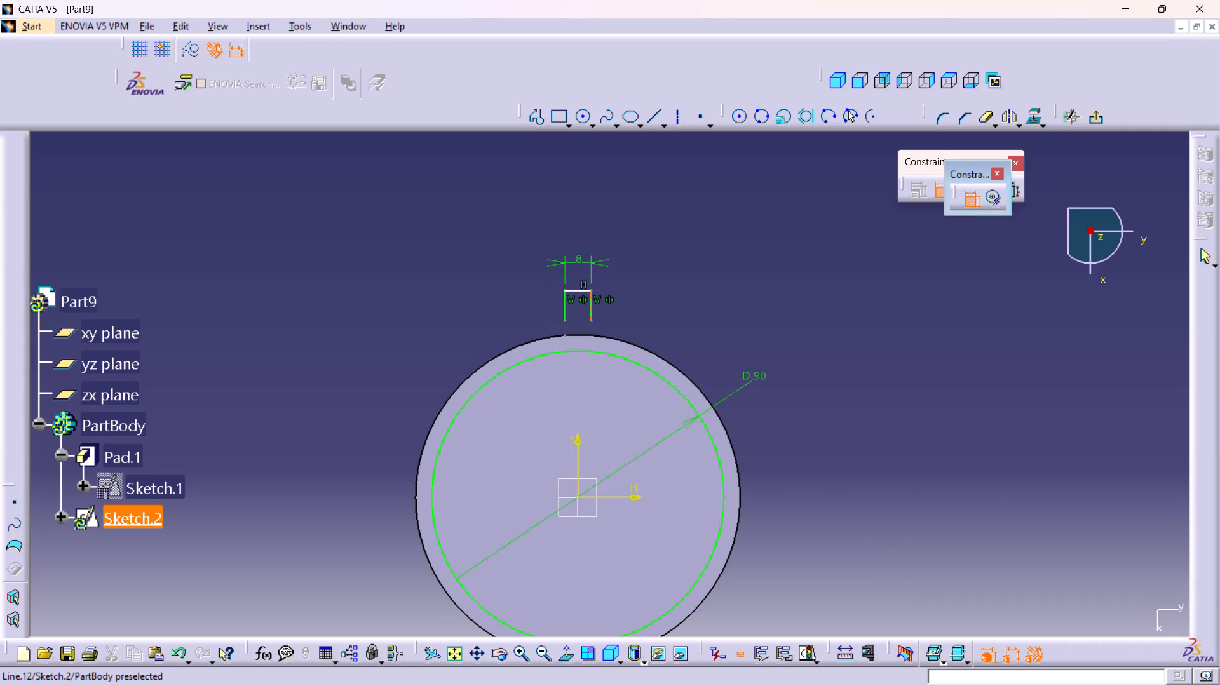
Dimension the lengths of the profile's left and right vertical sides and set each to 5 mm.
middle_drag(635, 295, 633, 192)
right_click(635, 295)
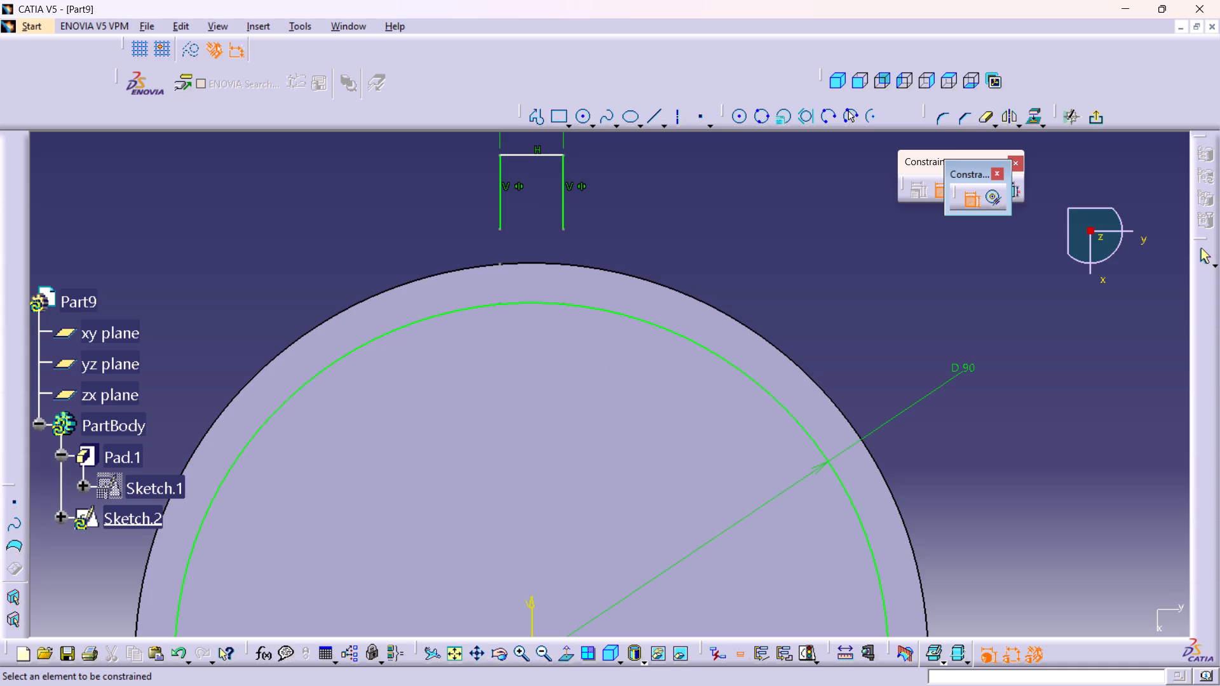
click(500, 170)
click(435, 194)
double_click(432, 191)
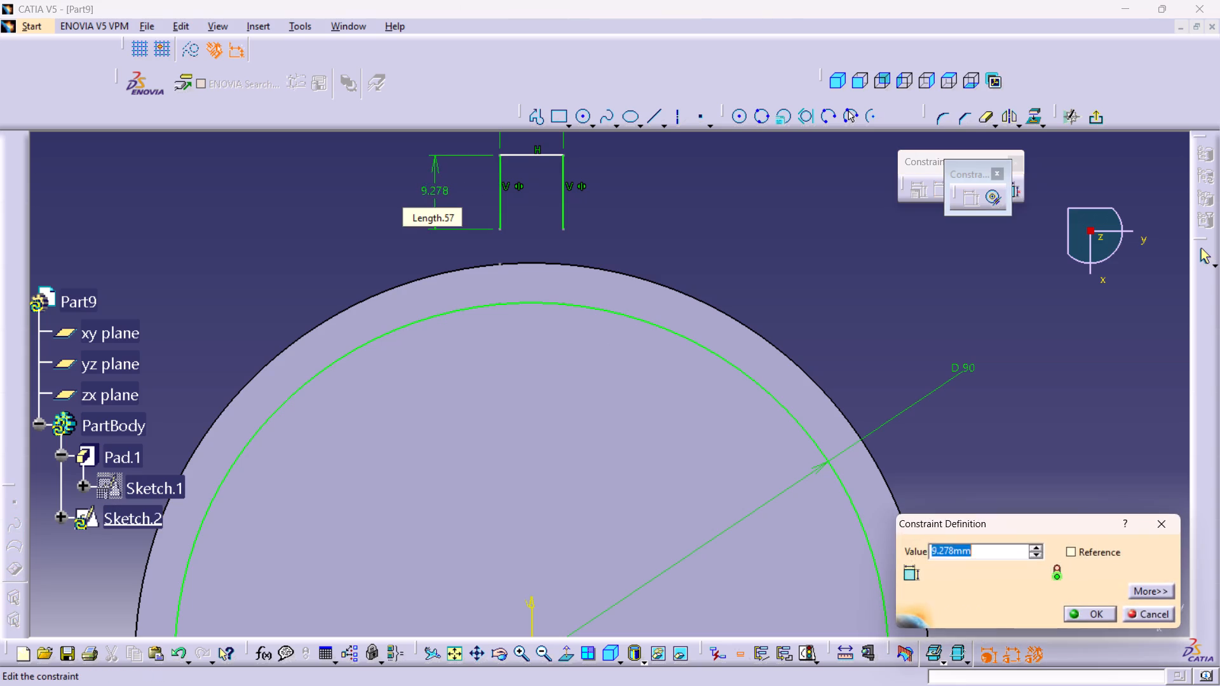
key(5)
key(Return)
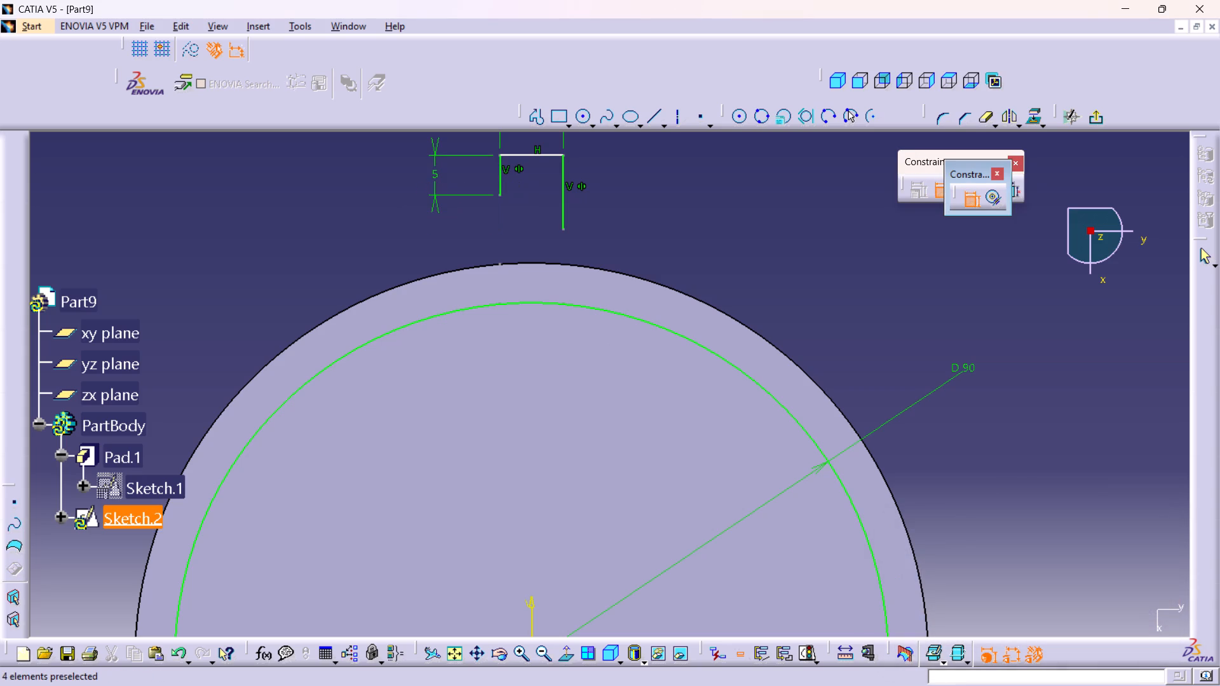
click(564, 184)
click(646, 178)
double_click(642, 171)
key(5)
key(Return)
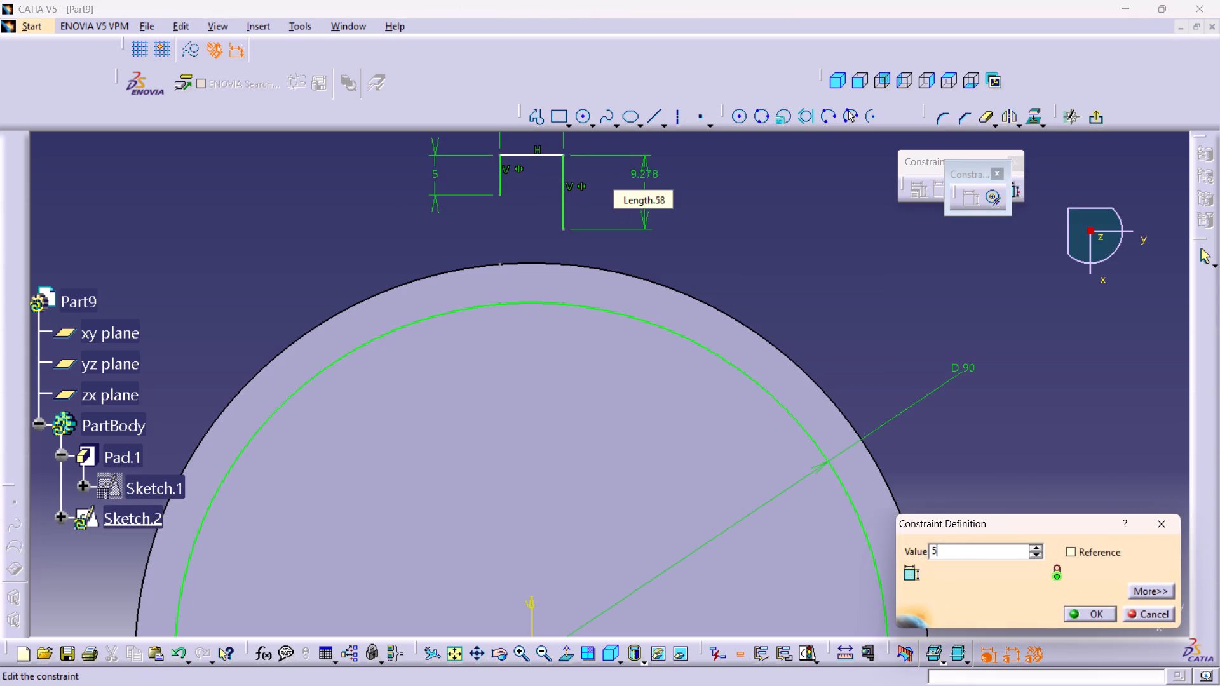
Make the lower endpoint of the profile's left side coincident with the 90 mm circle.
click(499, 192)
click(485, 309)
right_click(247, 253)
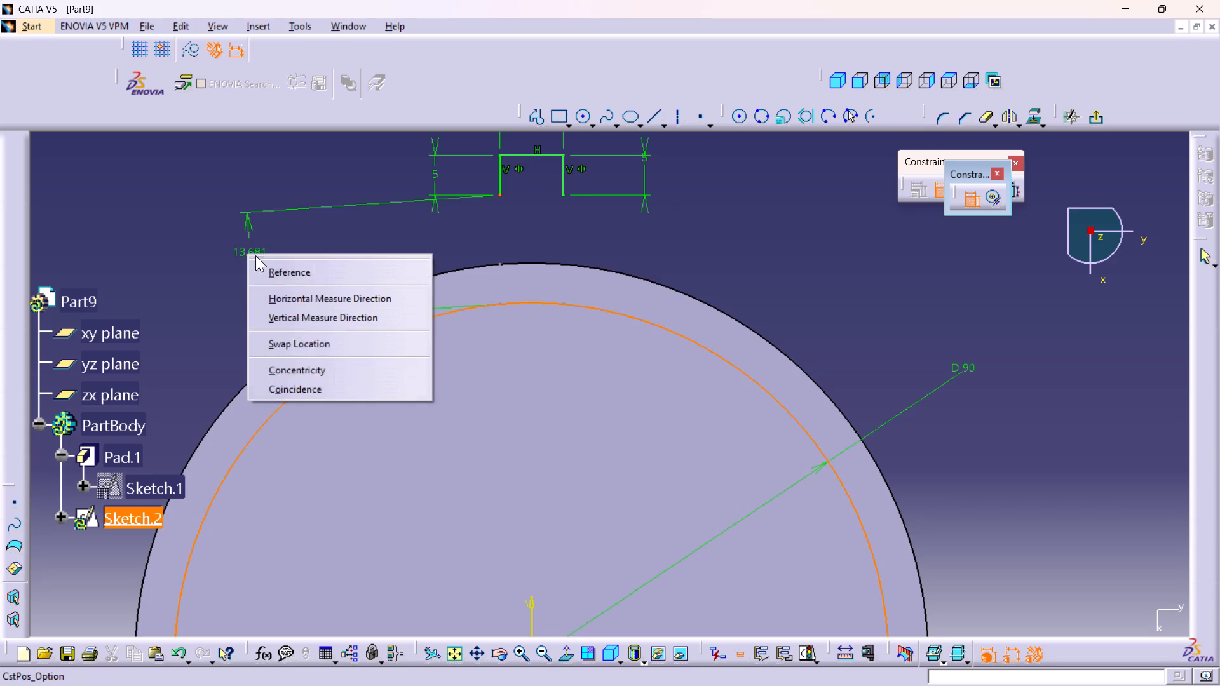
click(319, 390)
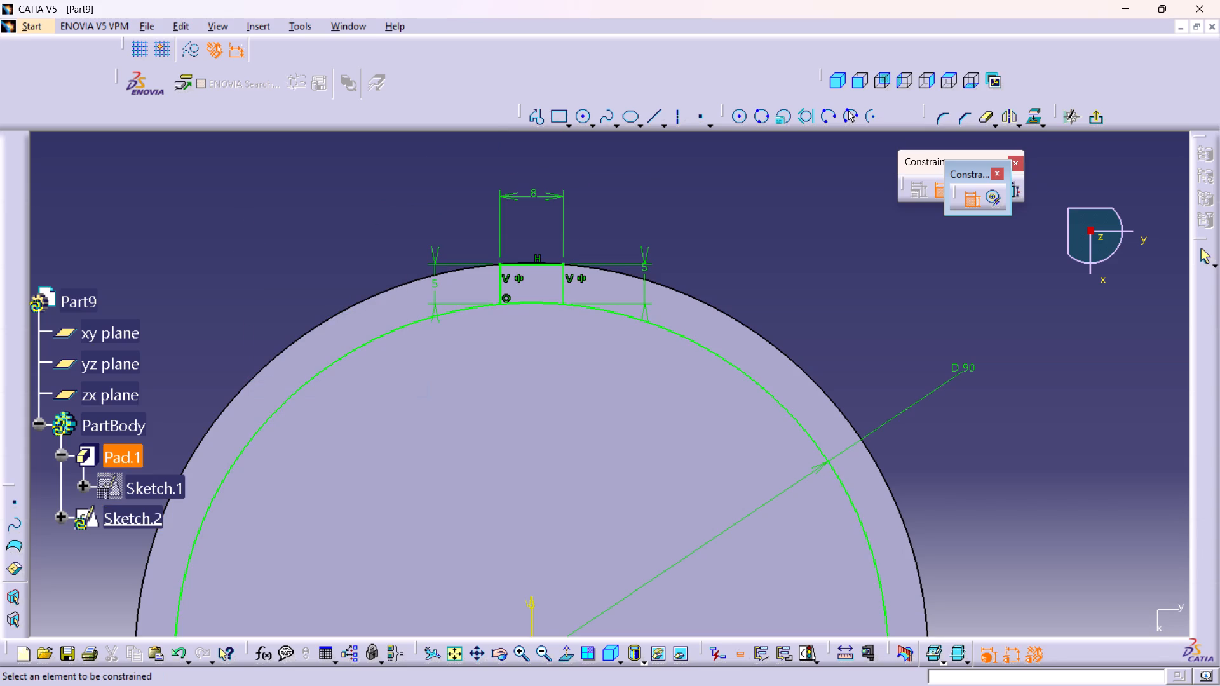
Delete the 5 mm length dimensions from both vertical sides of the notch.
middle_drag(523, 284, 518, 261)
right_click(523, 284)
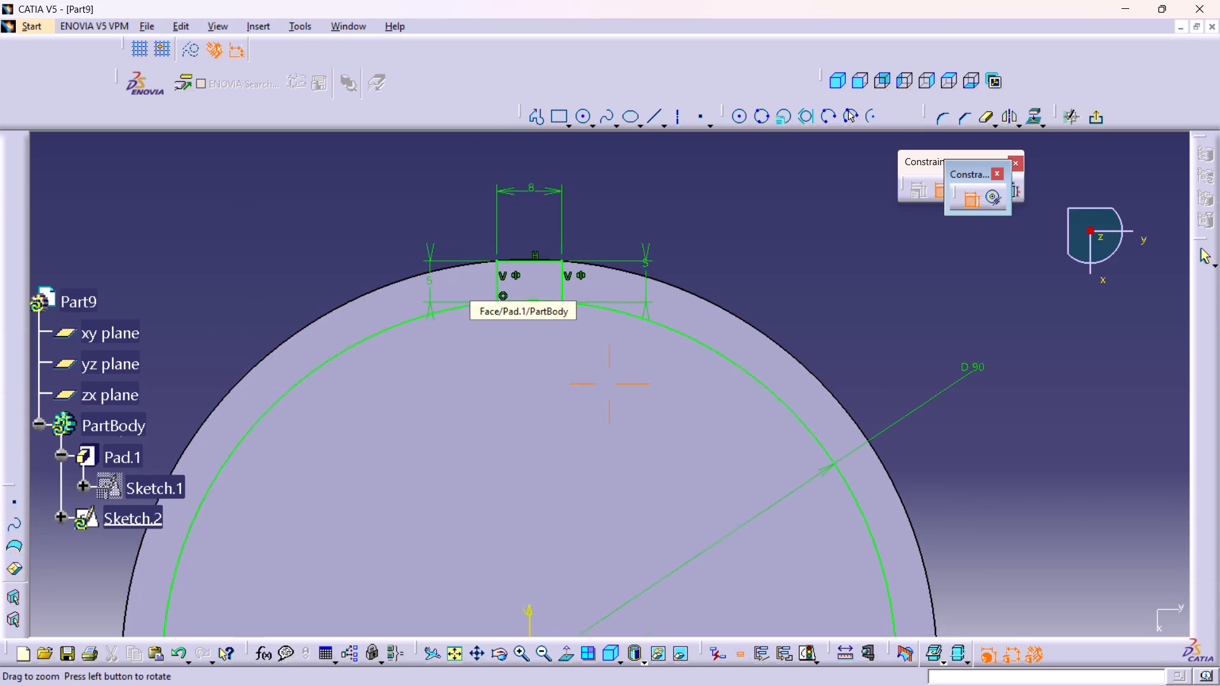
middle_drag(518, 261, 508, 203)
middle_drag(471, 171, 525, 278)
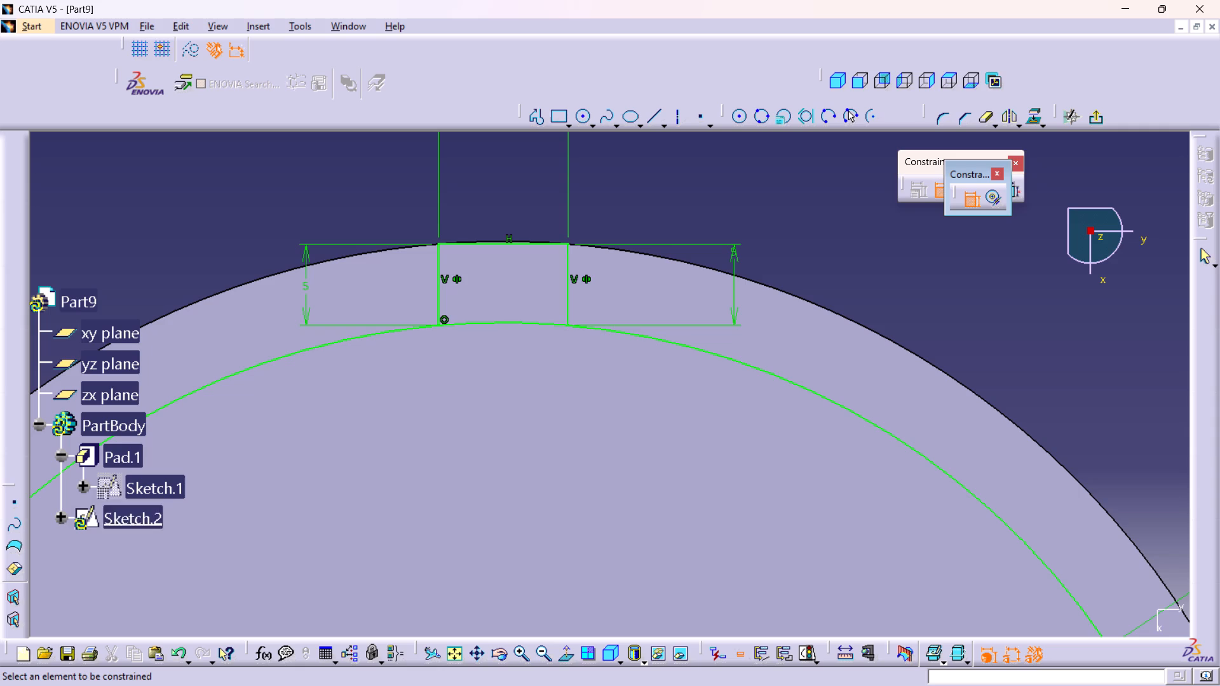
right_click(302, 249)
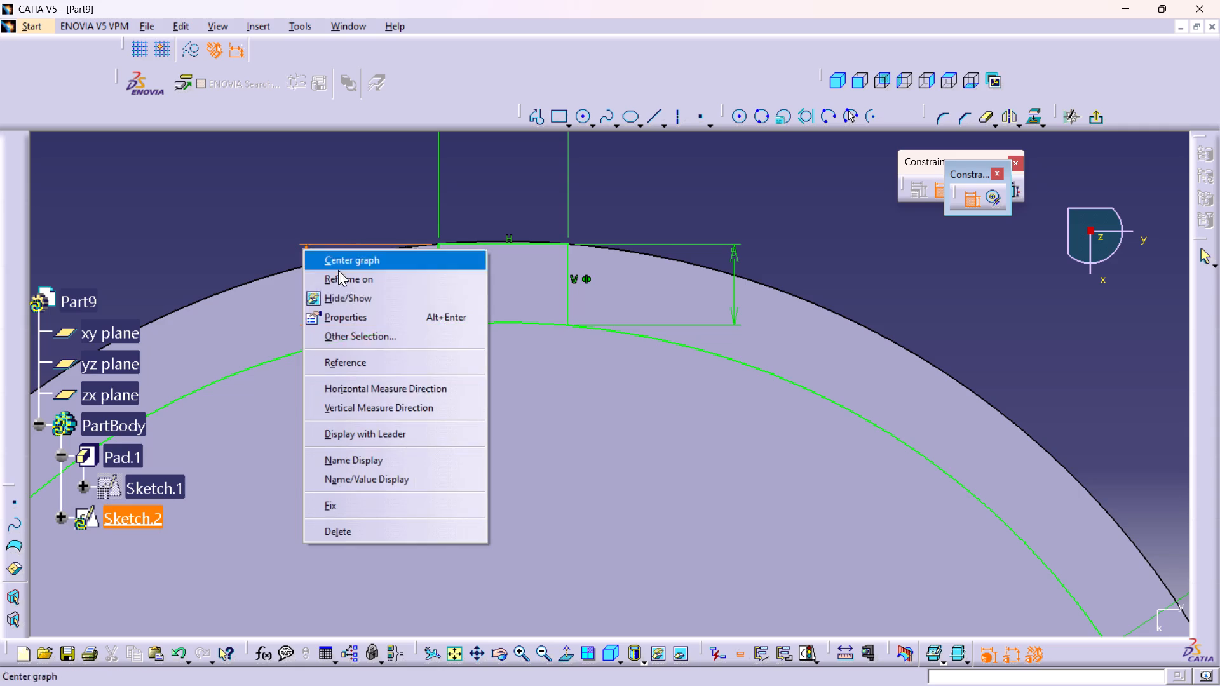
click(372, 527)
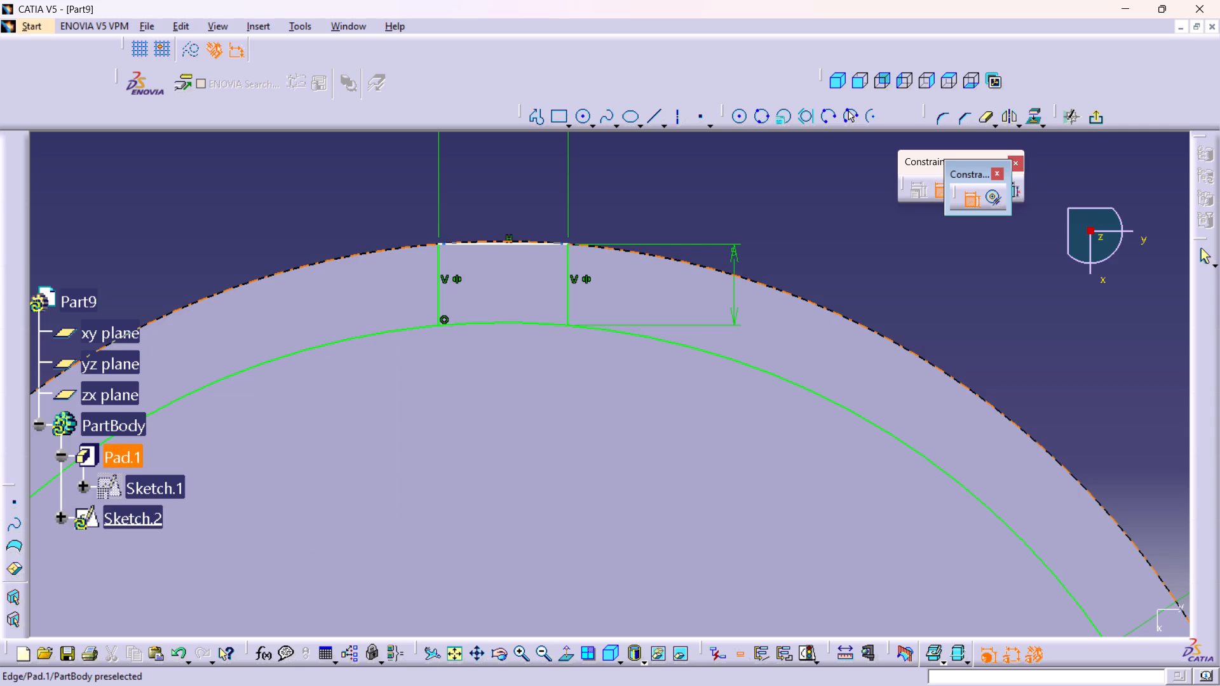
right_click(731, 254)
click(747, 539)
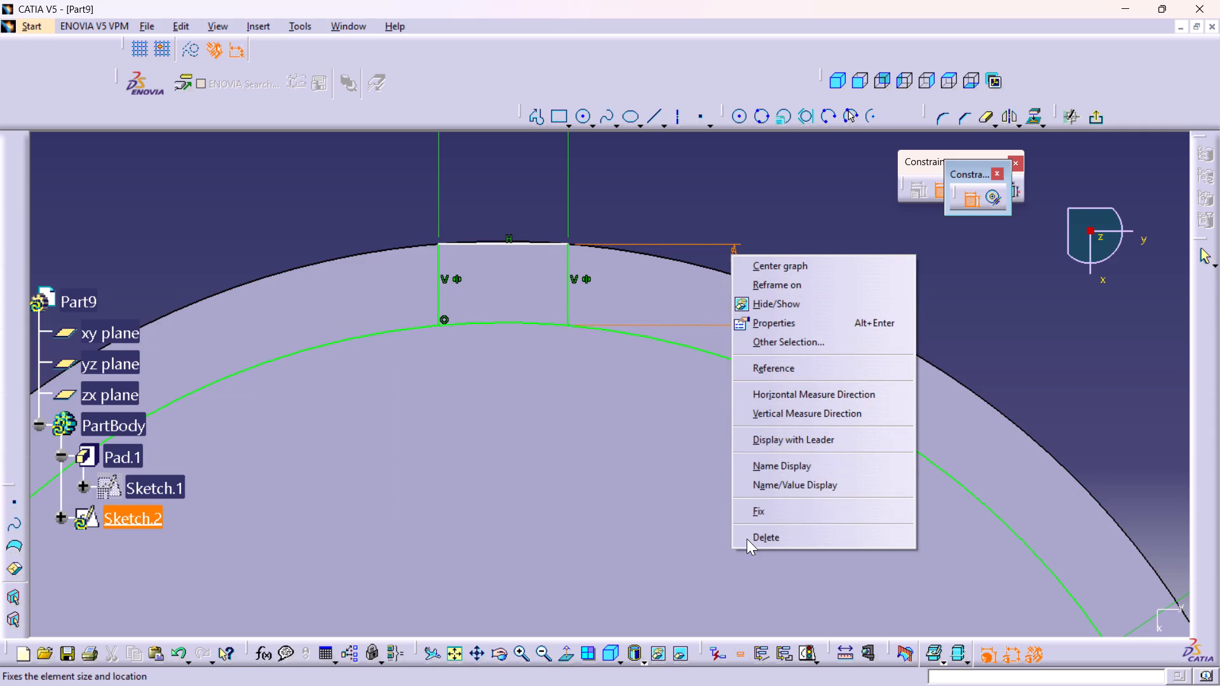
Round the notch profile's upper-left corner between the left side and top line with a 1 mm radius.
click(939, 118)
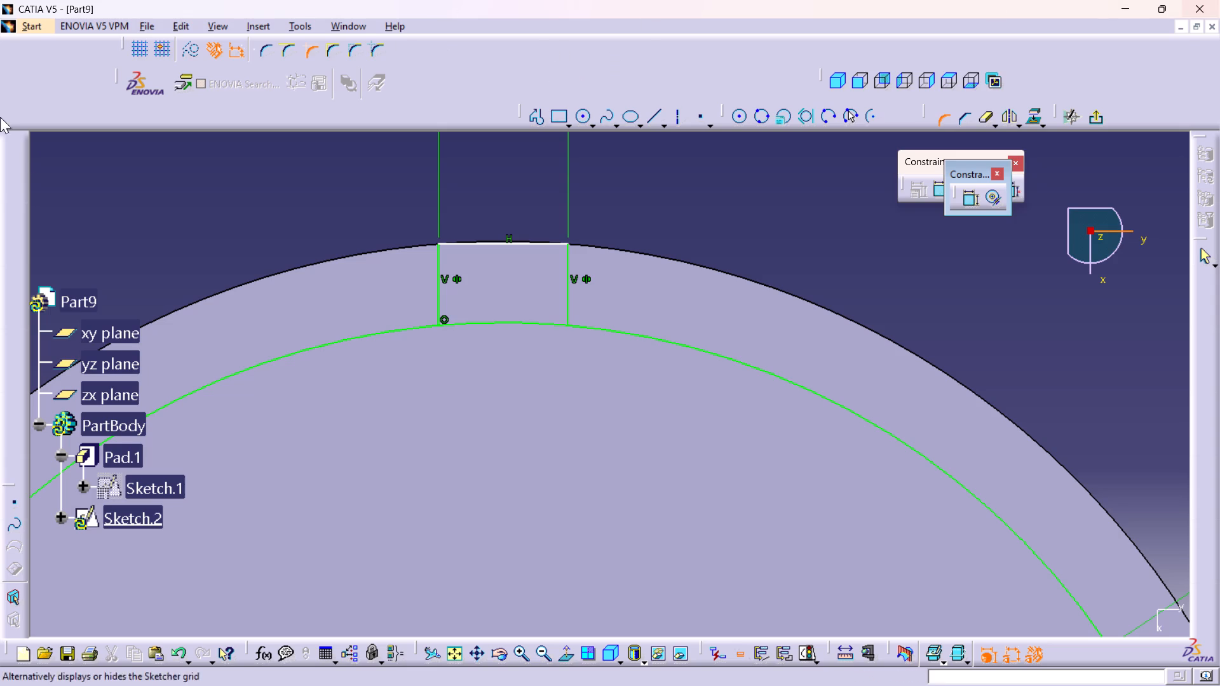
click(438, 265)
click(466, 243)
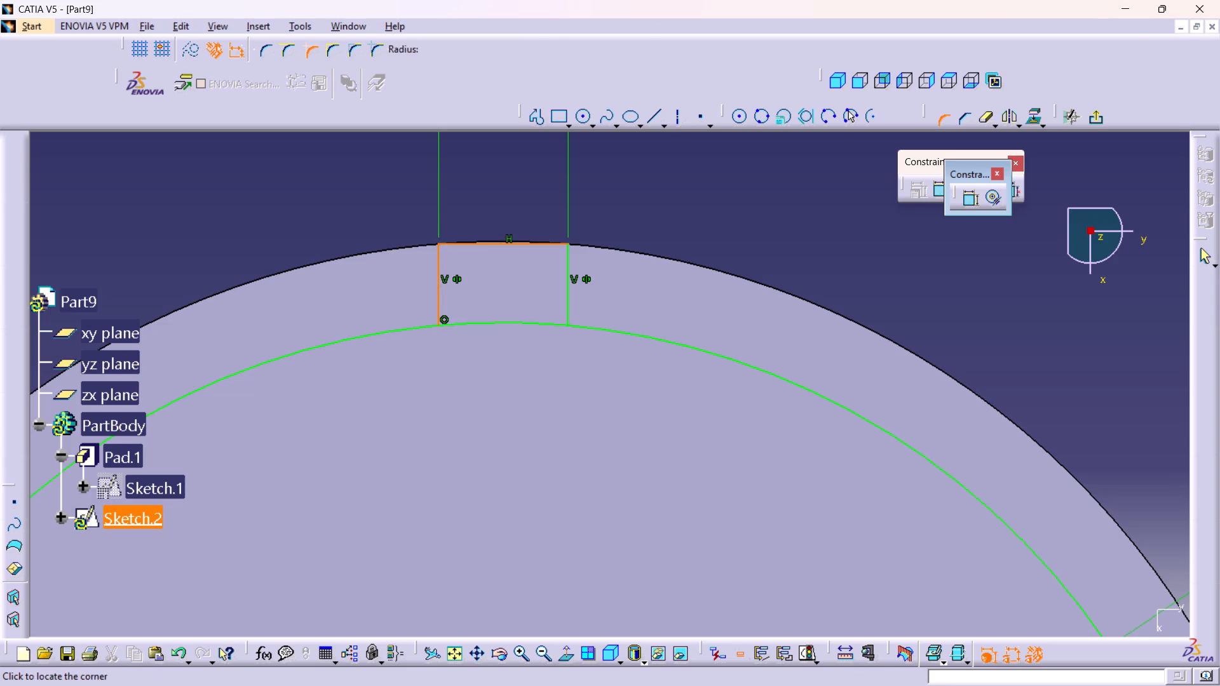
click(447, 255)
double_click(466, 259)
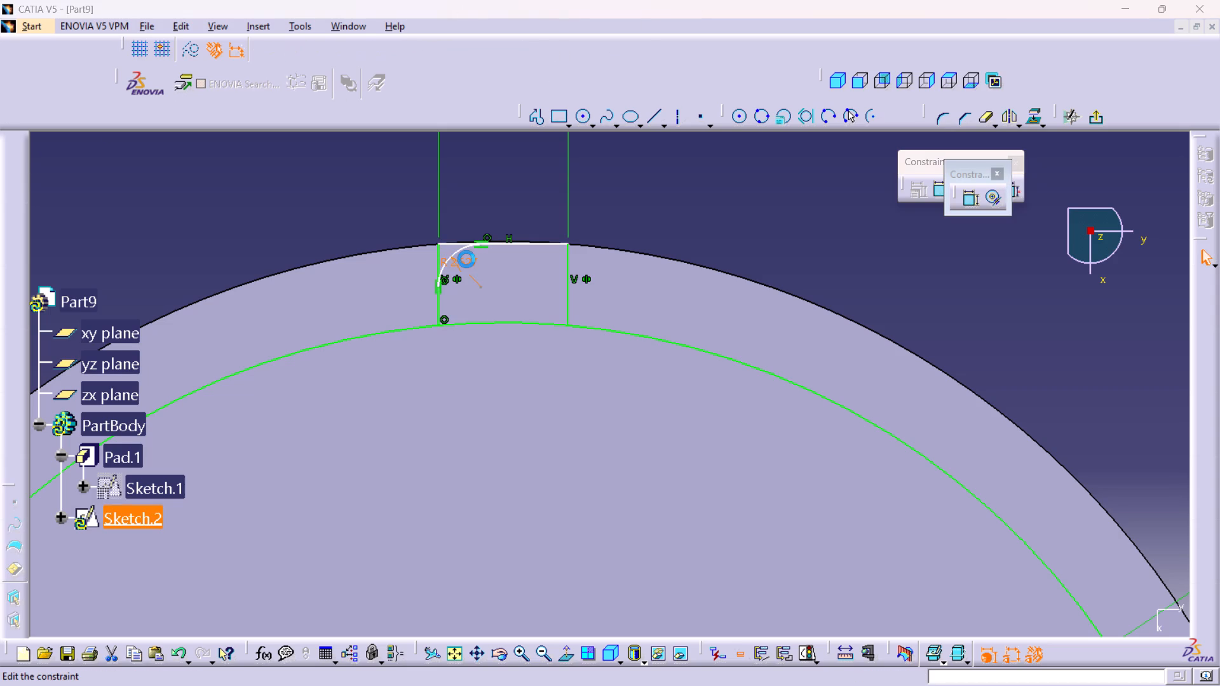
key(1)
key(Return)
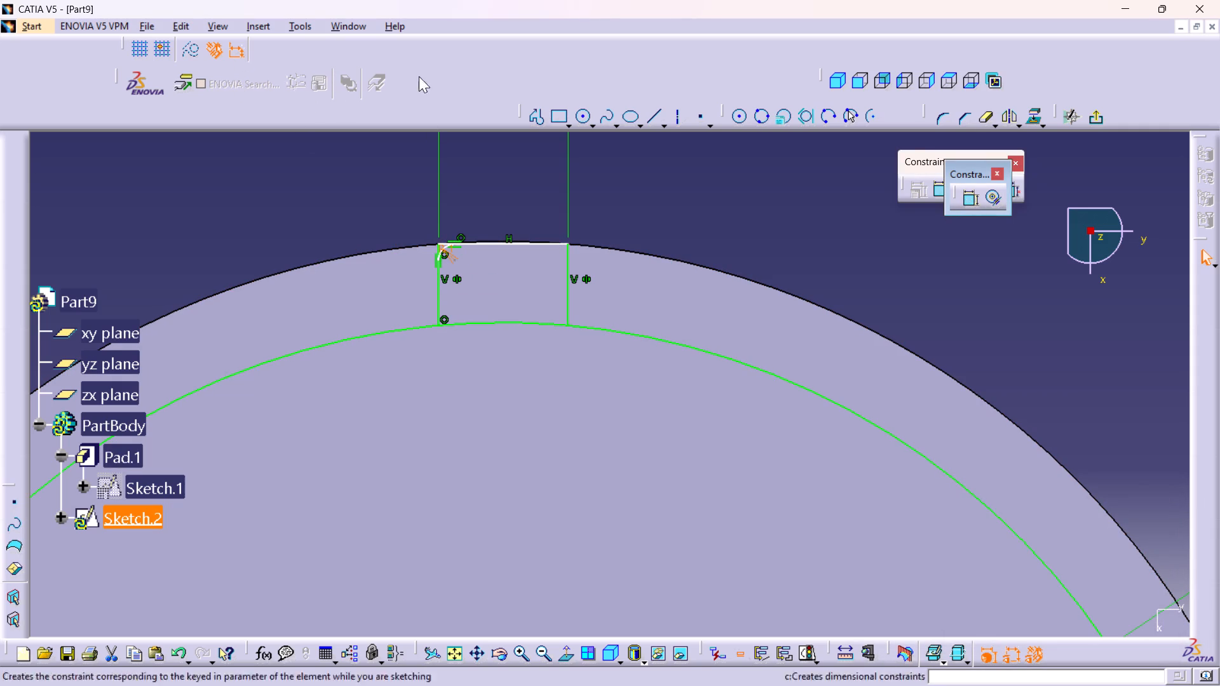
Round the notch profile's upper-right corner between the top line and right side with a 1 mm radius.
click(943, 115)
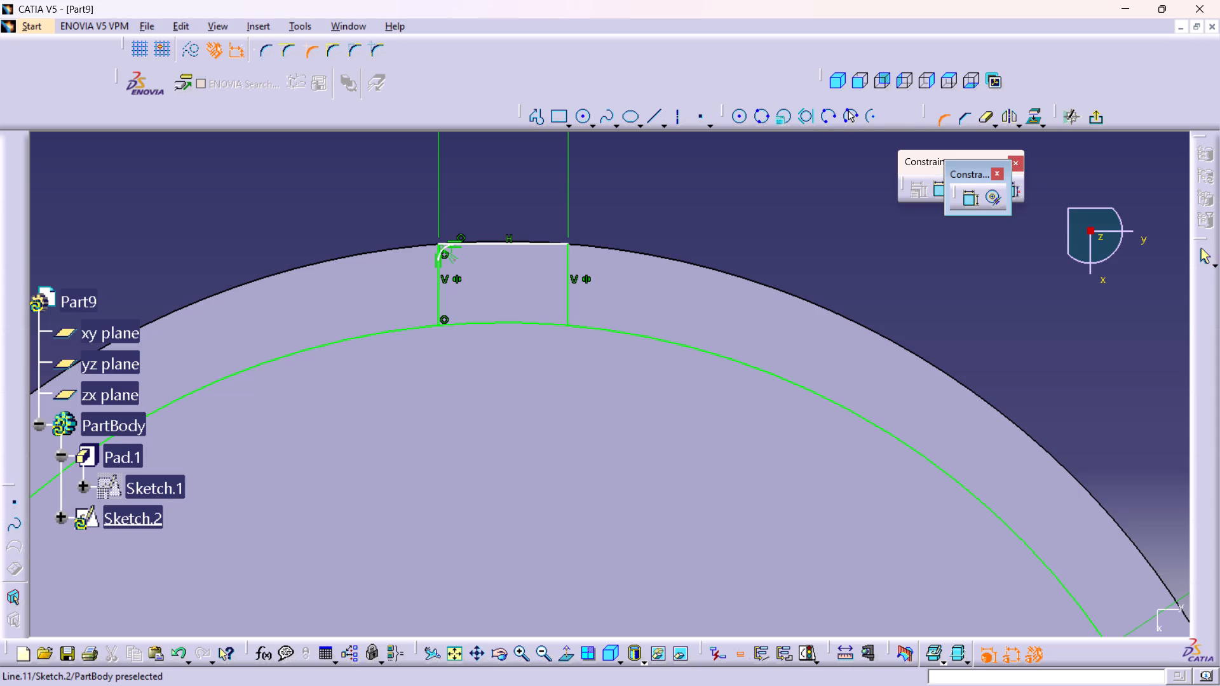
middle_drag(531, 278, 530, 278)
right_click(531, 278)
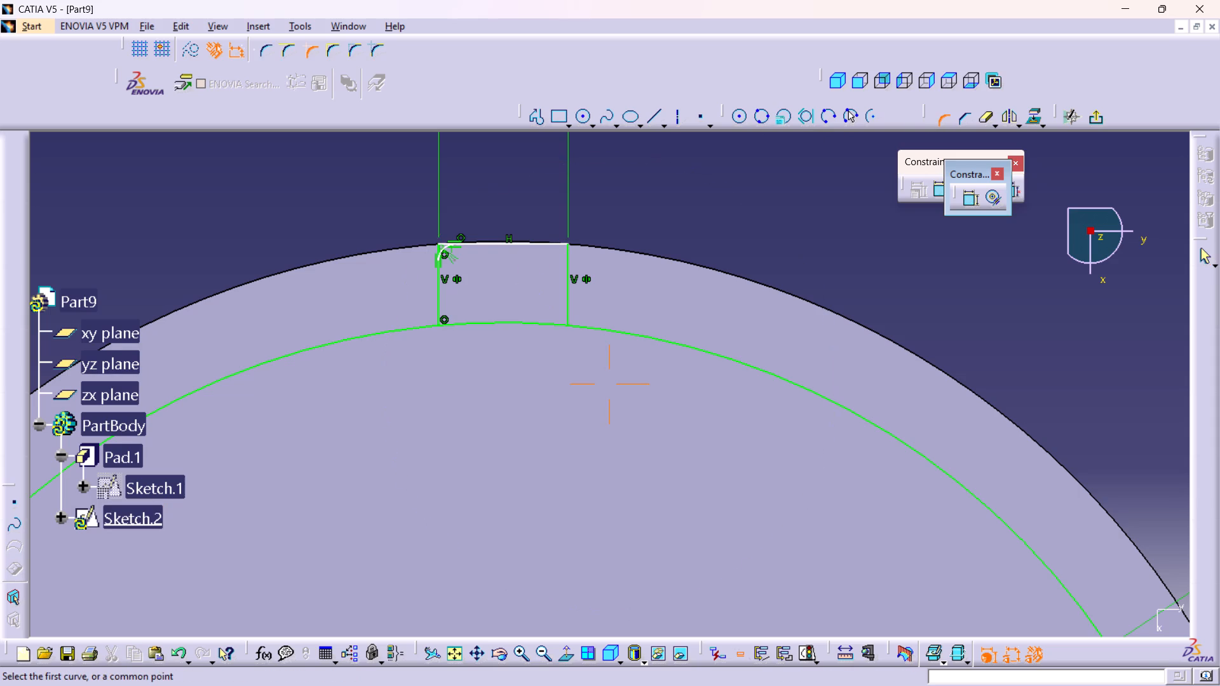
middle_drag(530, 278, 520, 234)
middle_drag(534, 234, 516, 286)
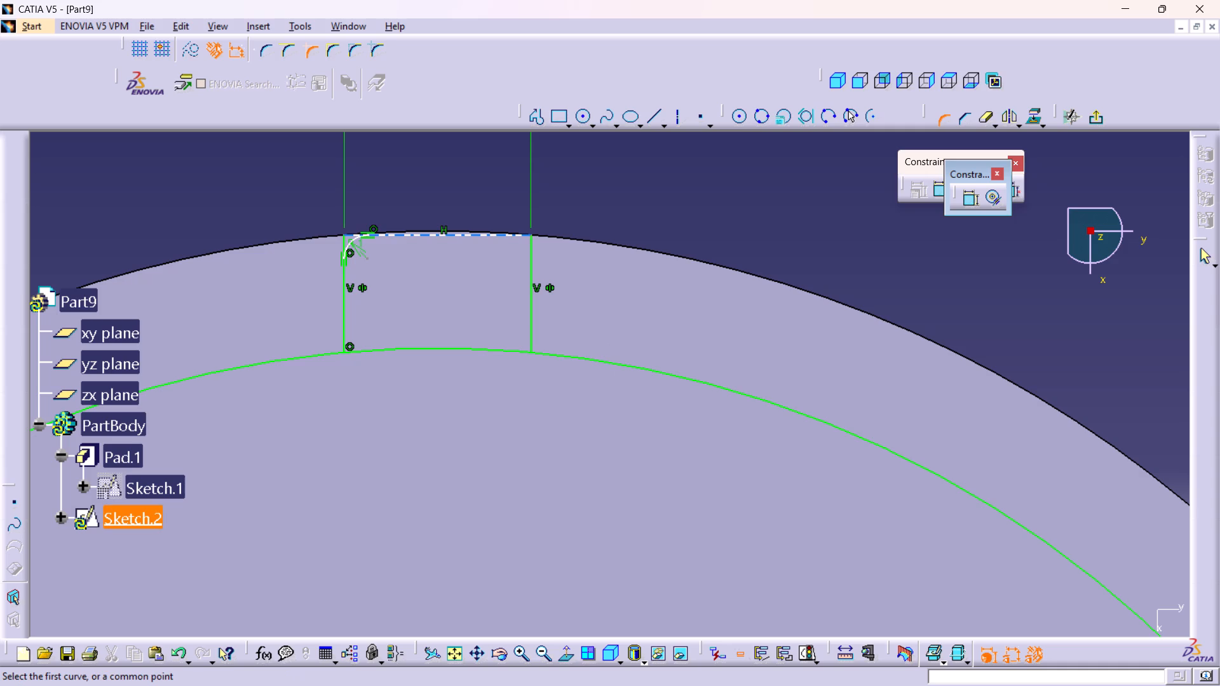
click(473, 234)
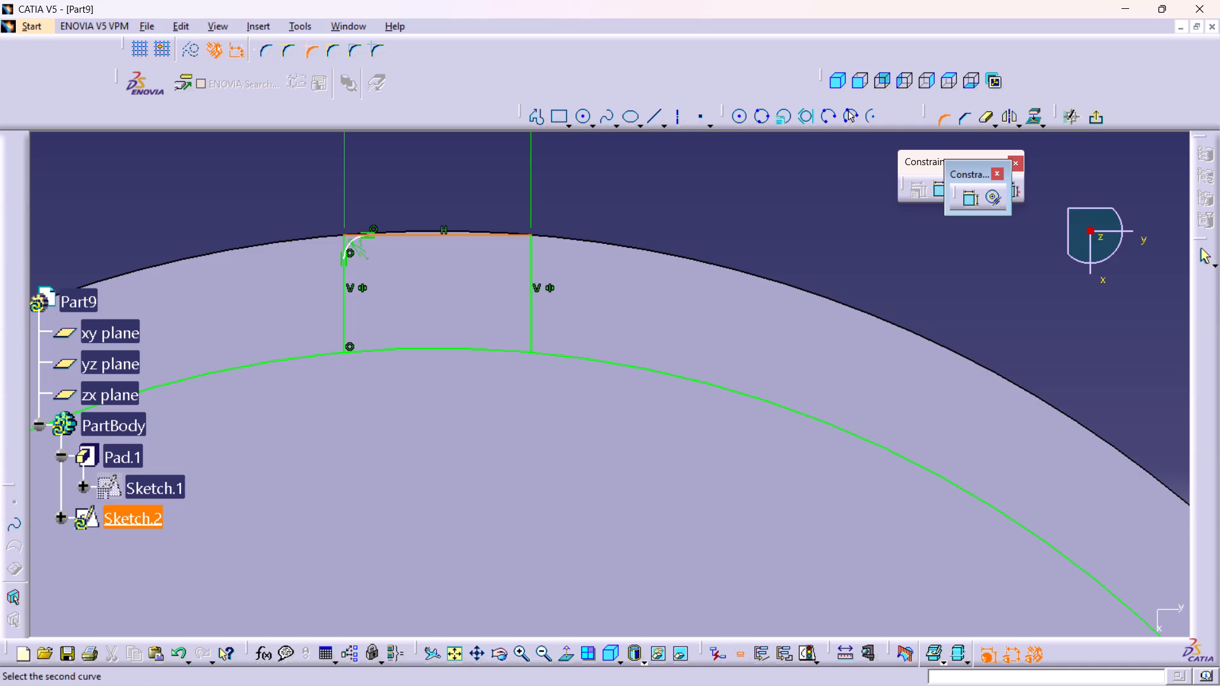
click(531, 271)
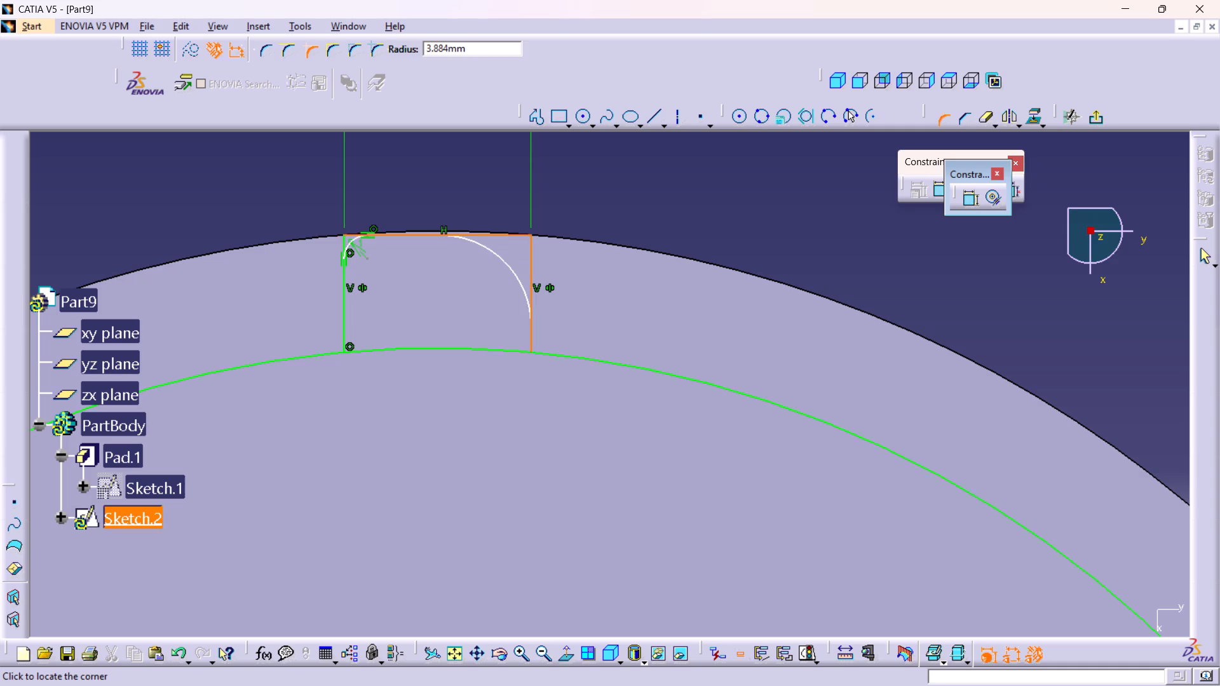
click(519, 251)
double_click(507, 258)
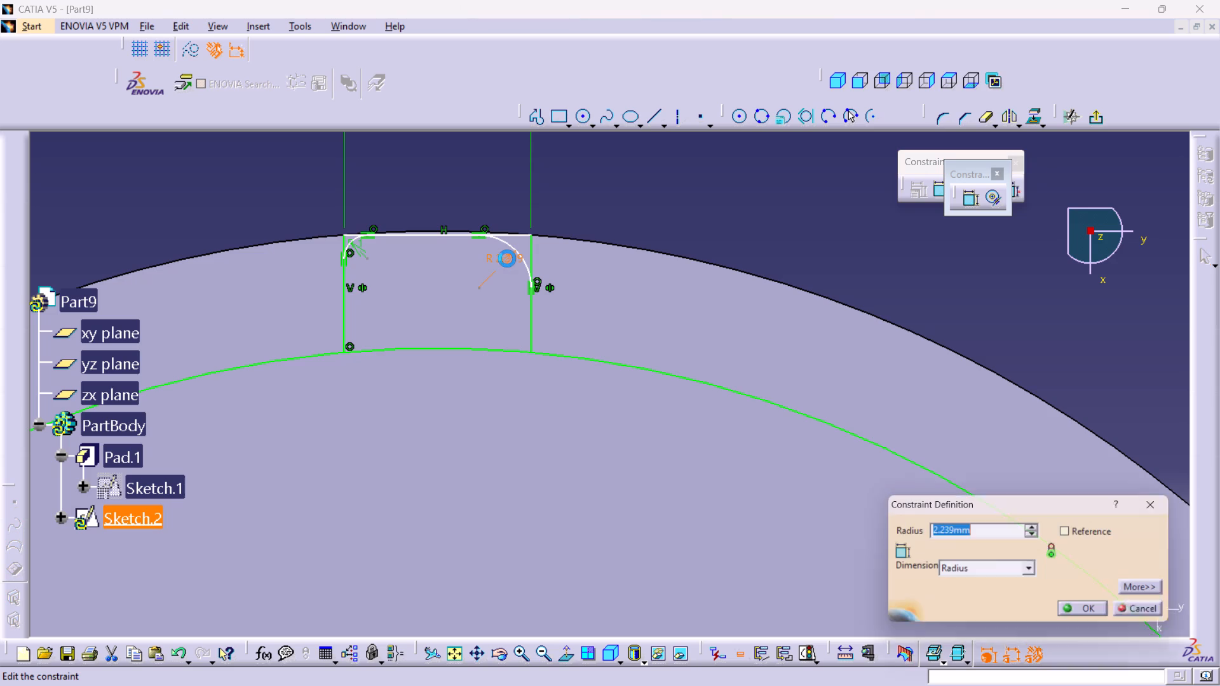
key(1)
key(Return)
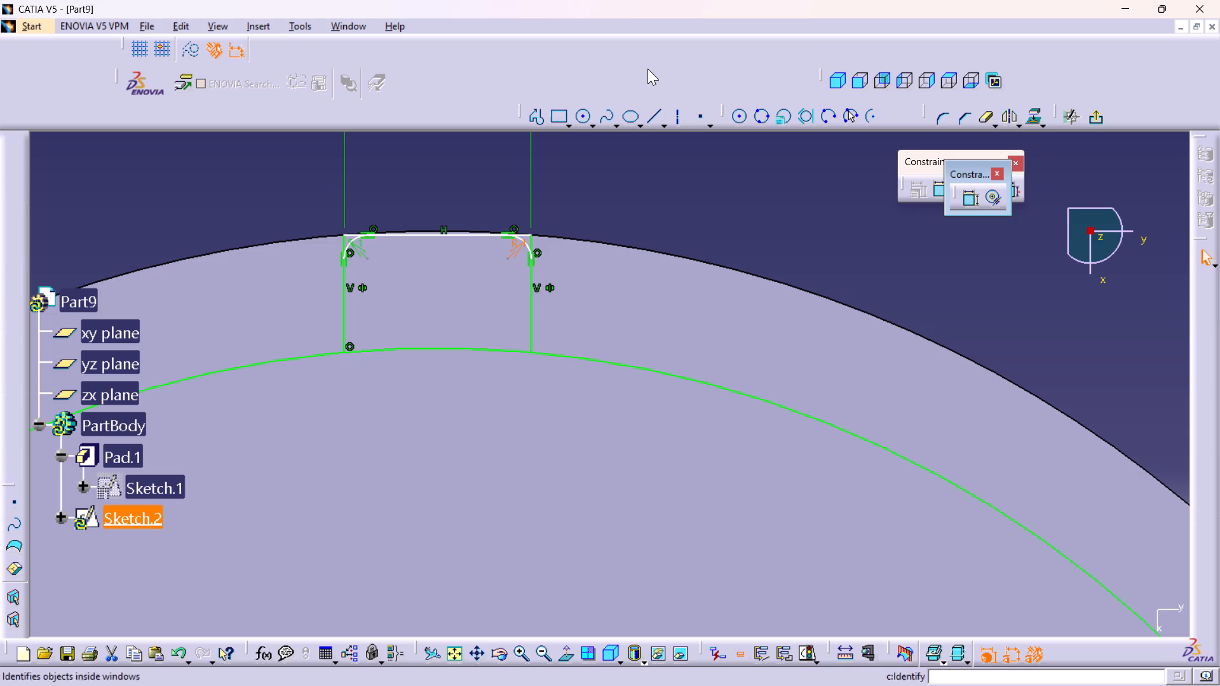
Add a 2 mm radius corner outside the notch between its left side and the 90 mm circle.
click(943, 119)
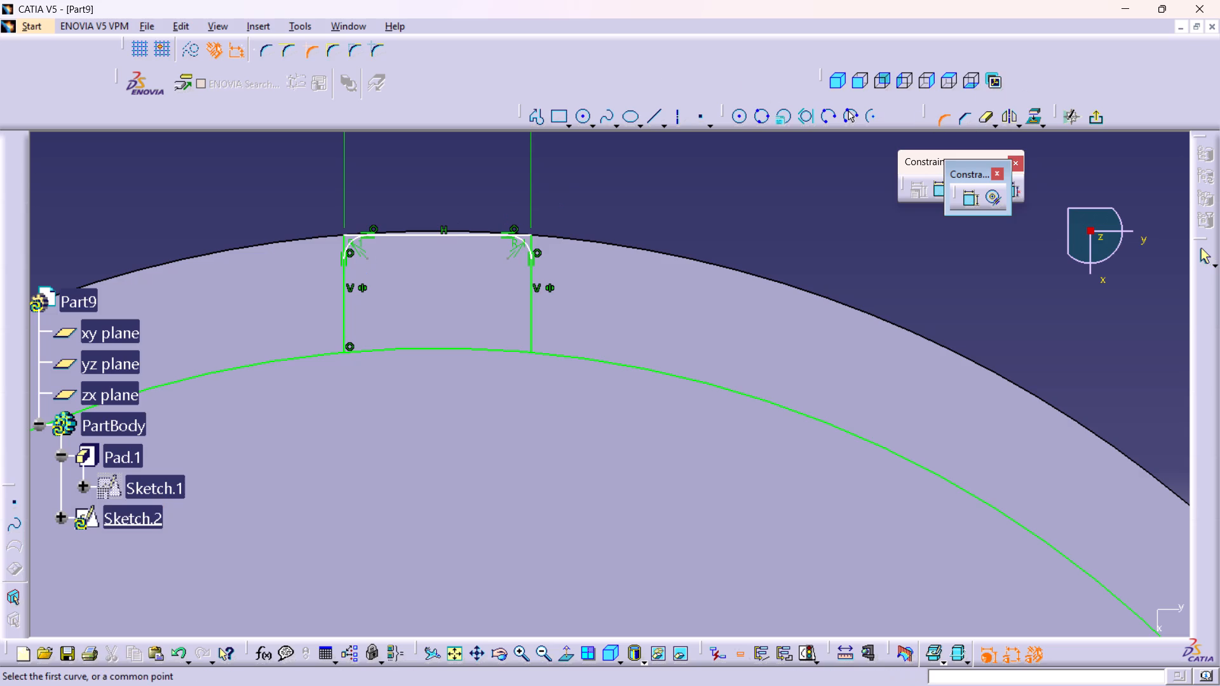
click(310, 355)
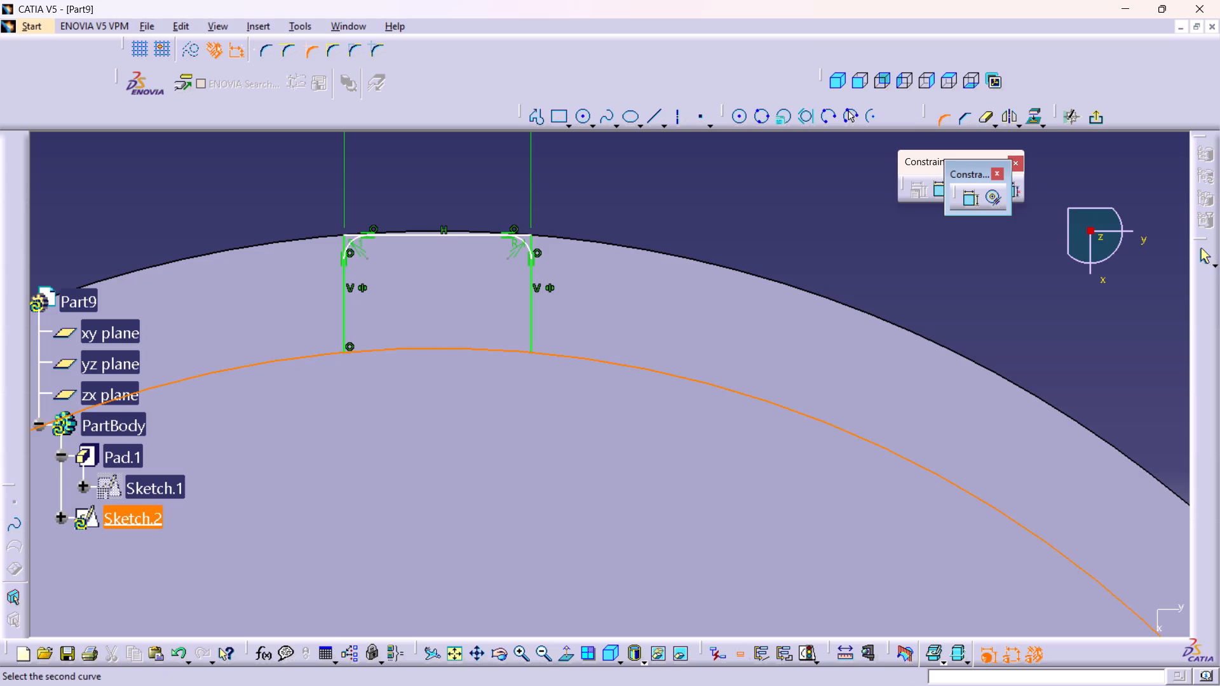
click(345, 315)
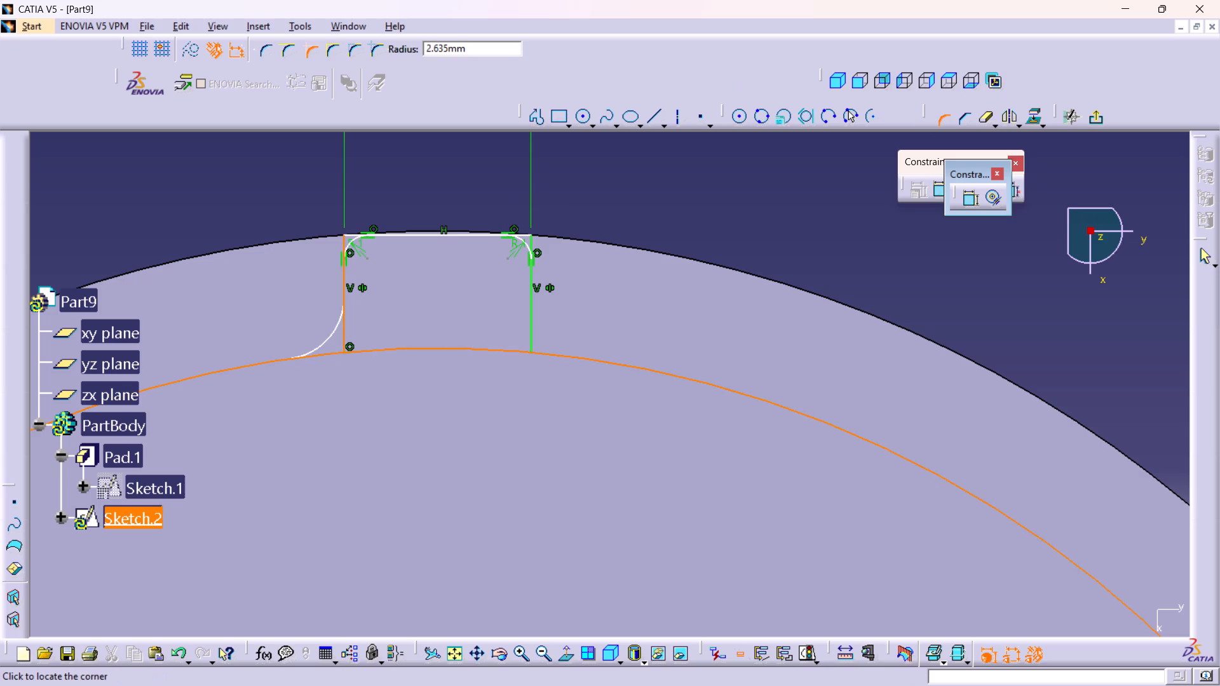
click(323, 326)
double_click(311, 311)
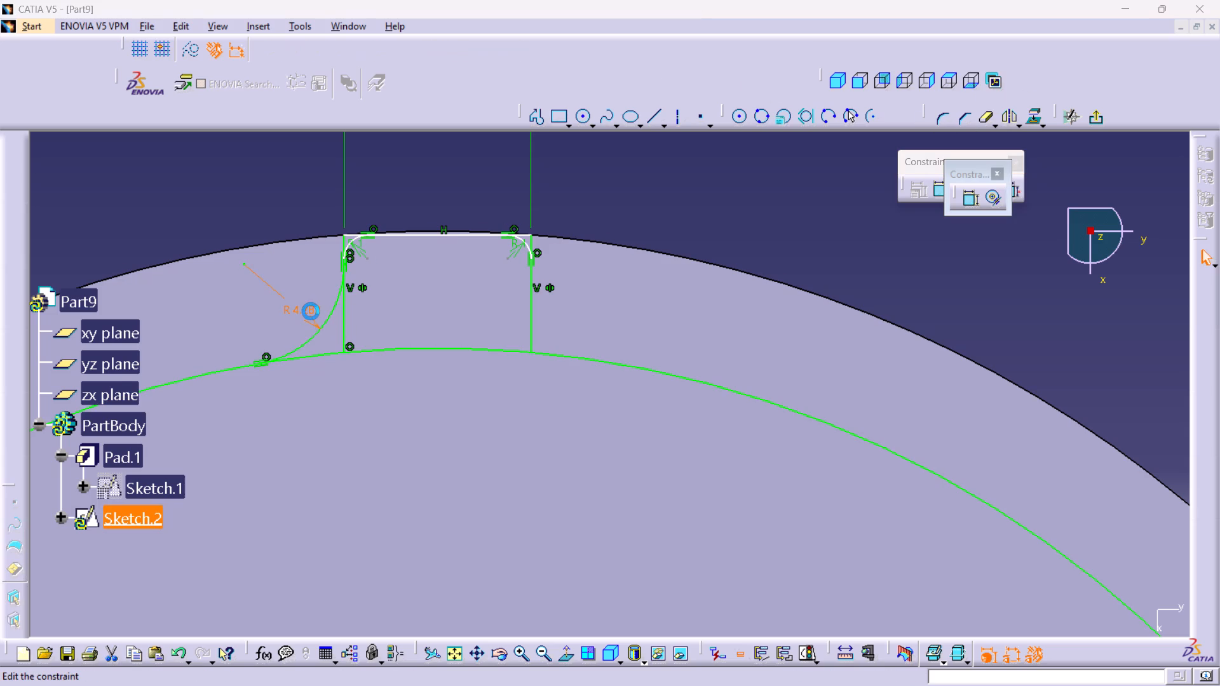
key(2)
key(Return)
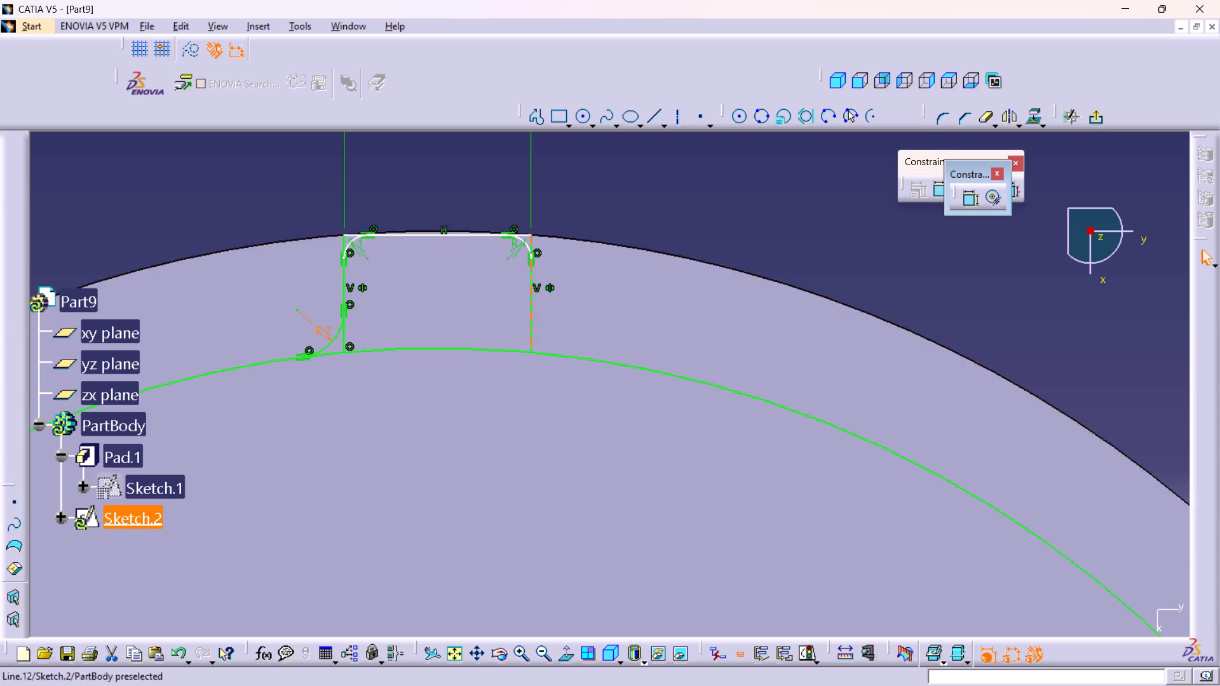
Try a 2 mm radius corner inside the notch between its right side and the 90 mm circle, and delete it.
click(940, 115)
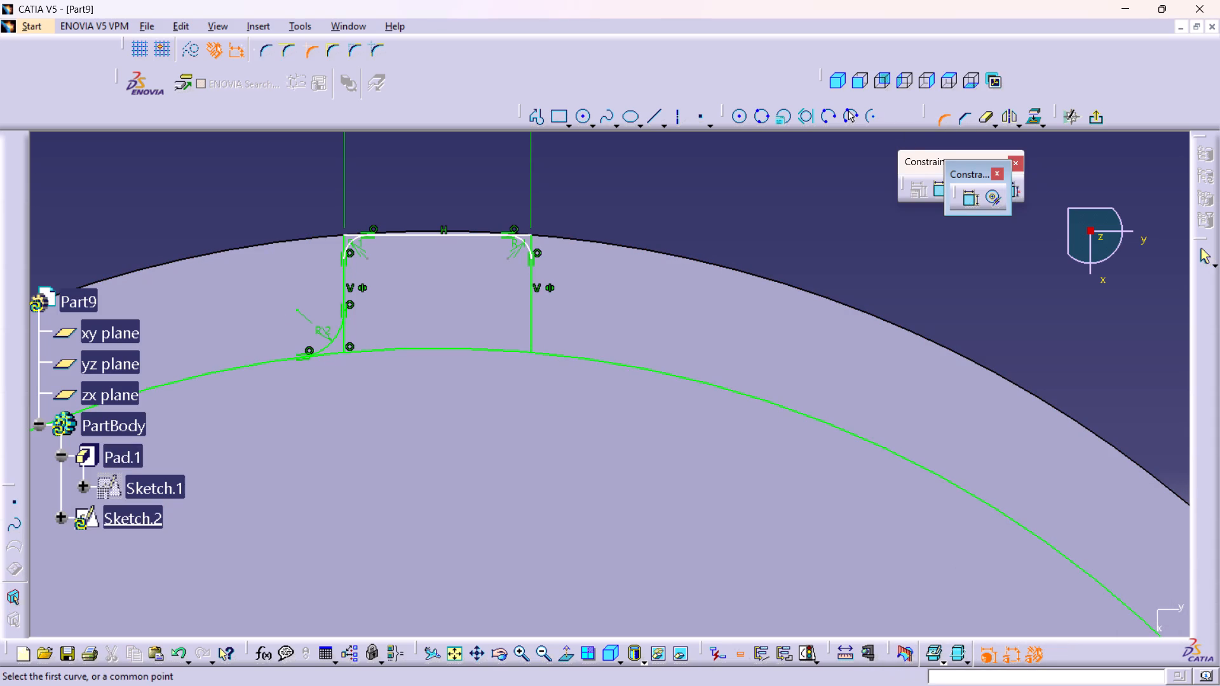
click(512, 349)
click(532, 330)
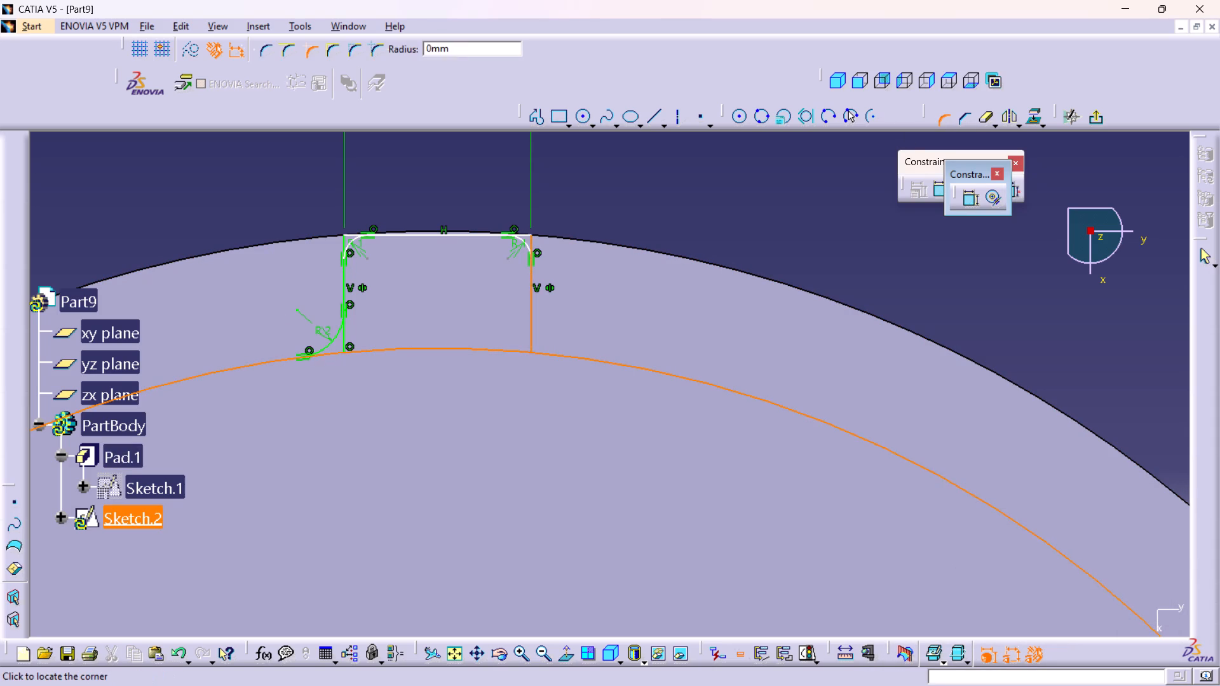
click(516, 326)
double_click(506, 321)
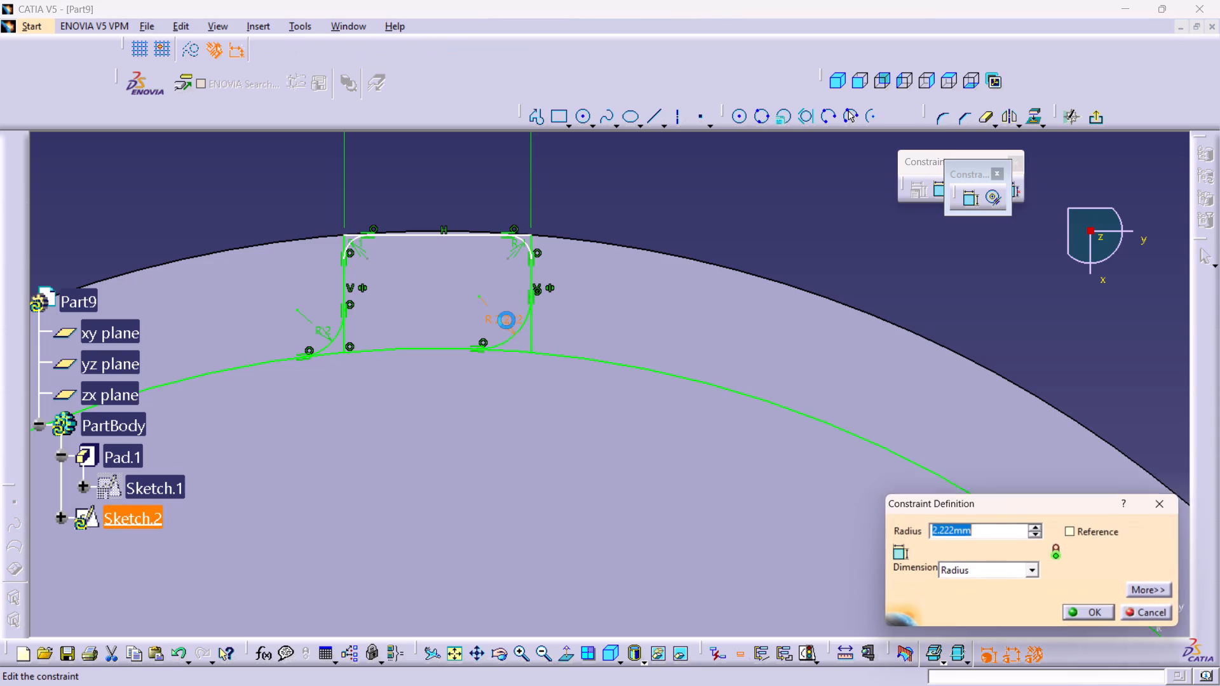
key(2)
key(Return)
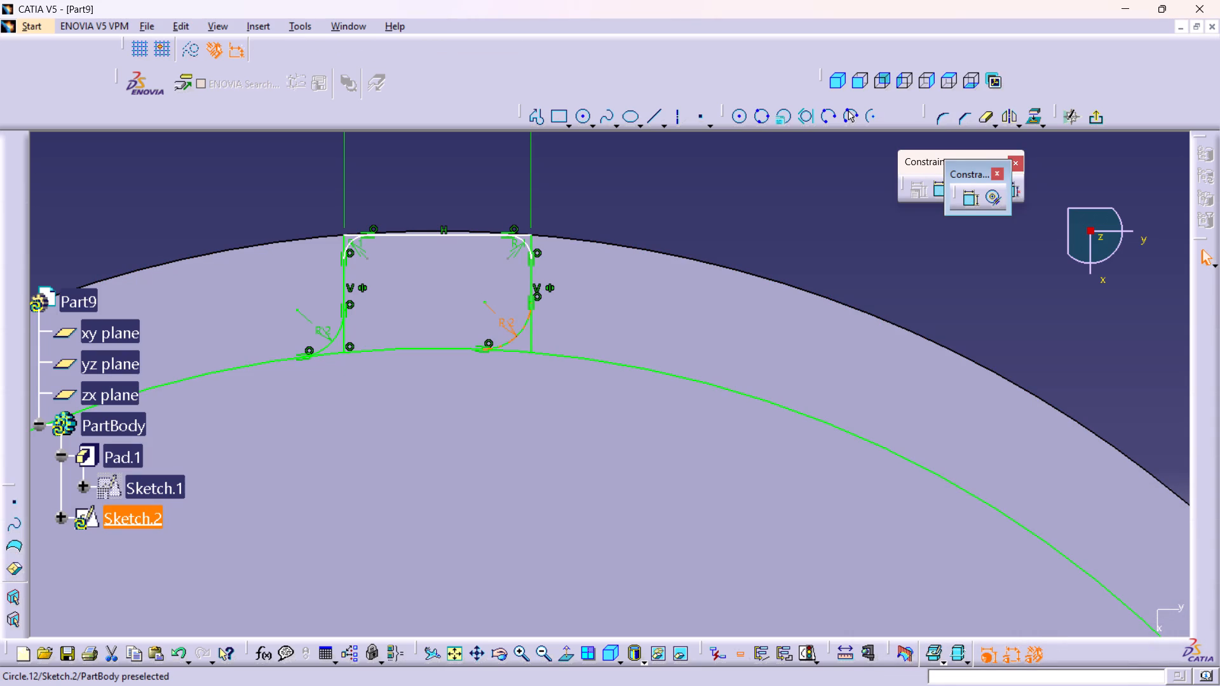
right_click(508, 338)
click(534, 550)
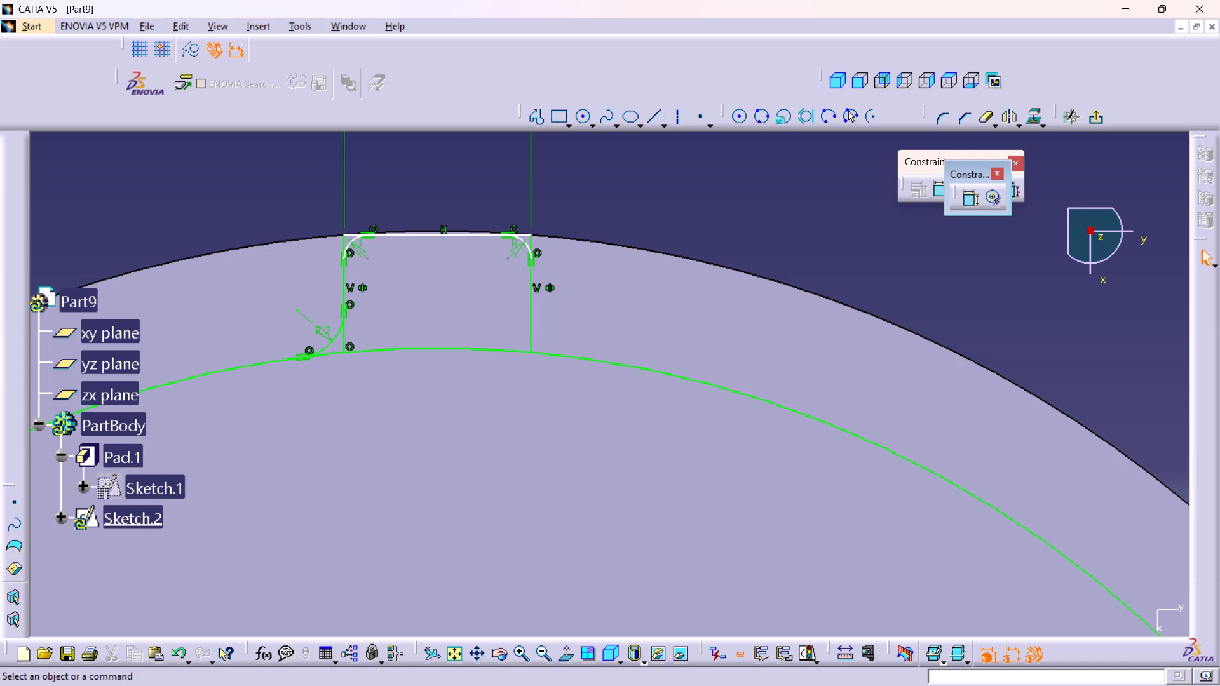
Add a 2 mm radius corner outside the notch between its right side and the 90 mm circle.
double_click(941, 118)
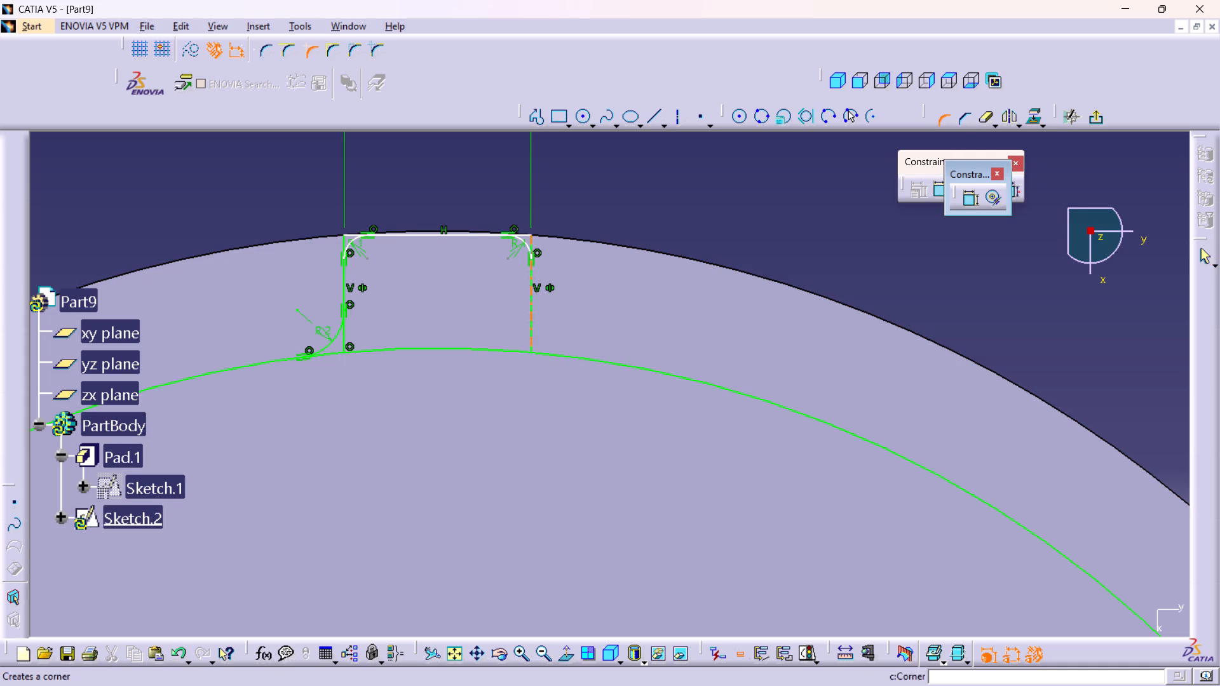
click(532, 319)
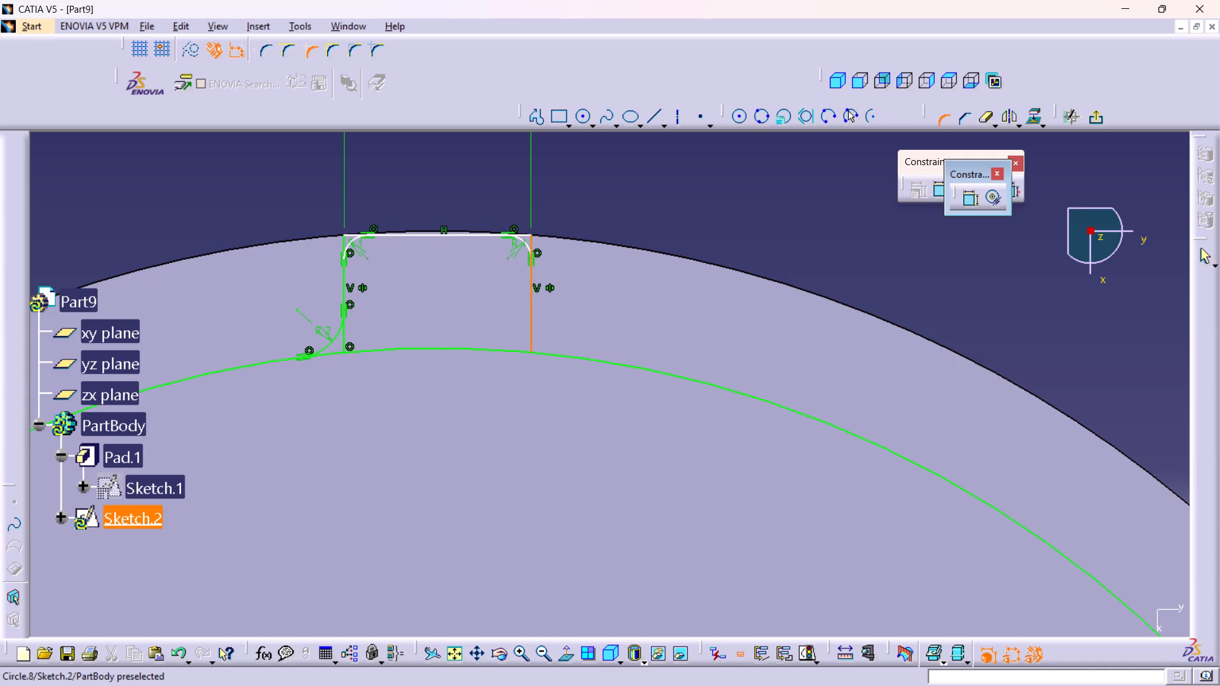
click(558, 358)
click(558, 340)
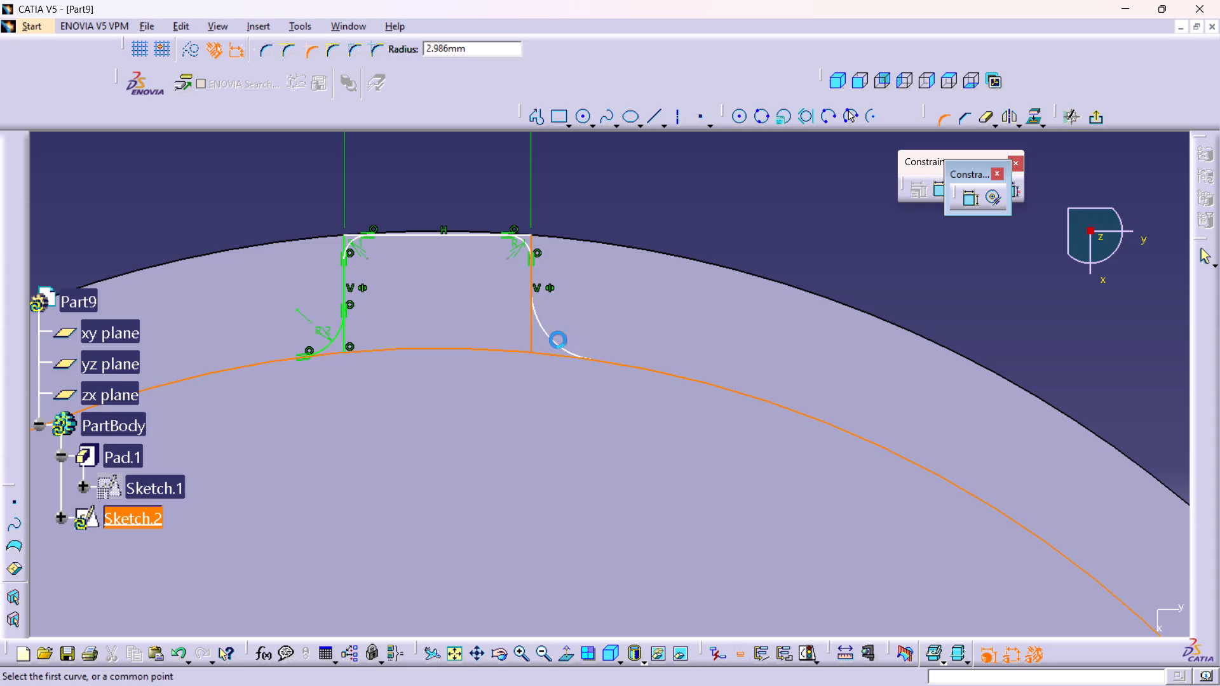
double_click(555, 323)
key(1)
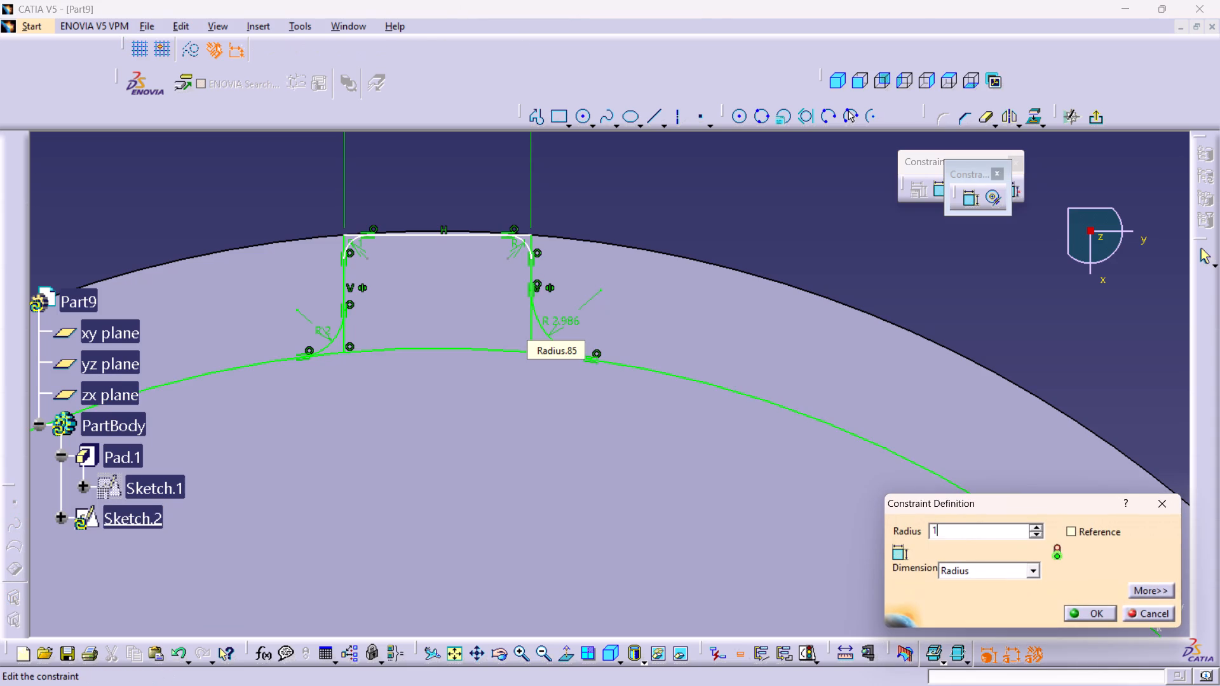
key(BackSpace)
key(2)
key(Return)
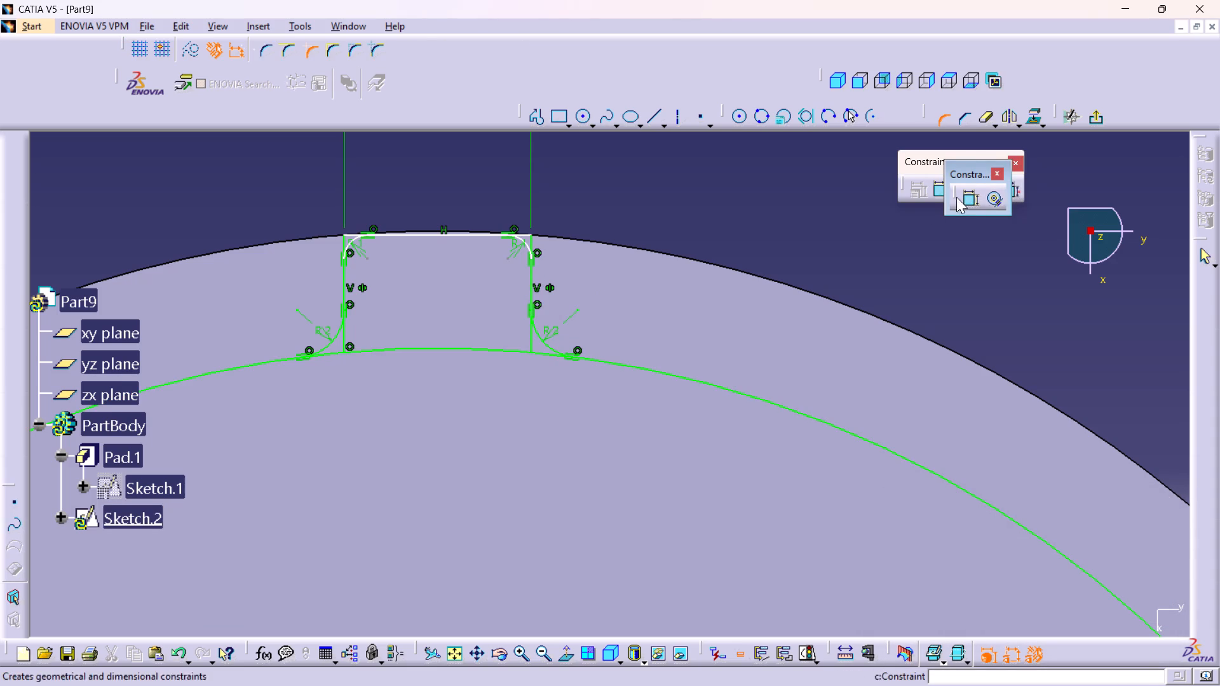
Dimension the distance from the 90 mm circle to the notch's top line and set it to 5 mm.
double_click(966, 196)
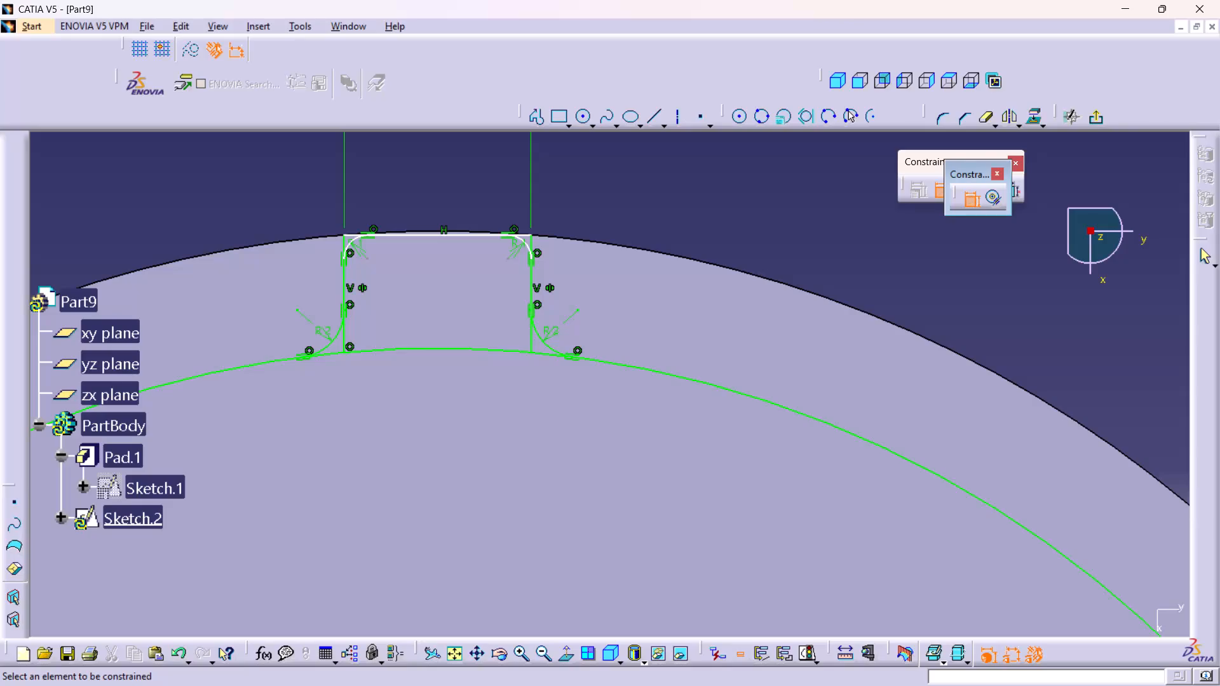
click(462, 345)
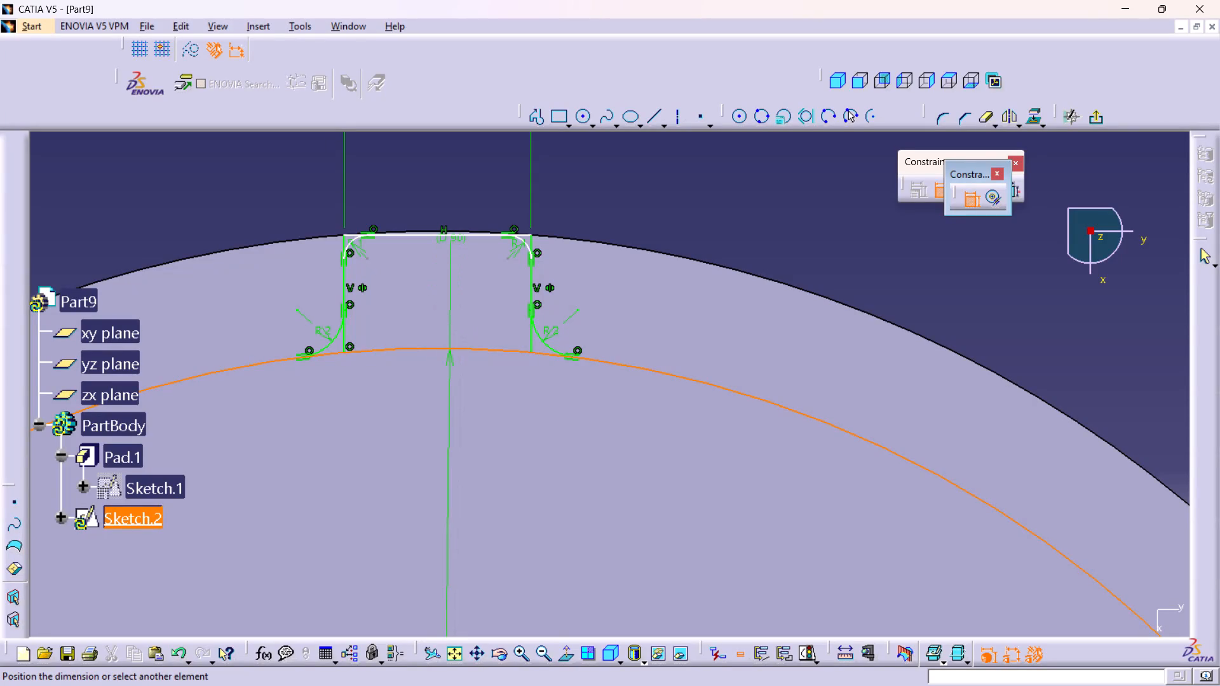
click(449, 233)
click(736, 213)
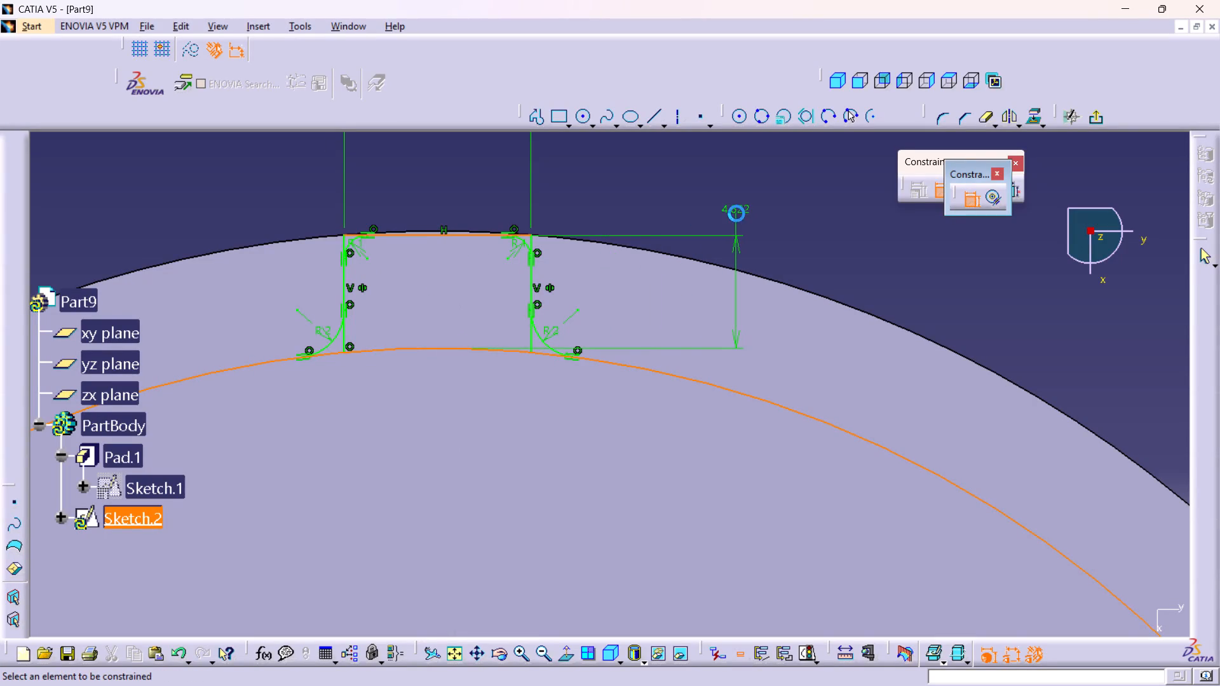
double_click(736, 207)
key(5)
key(Return)
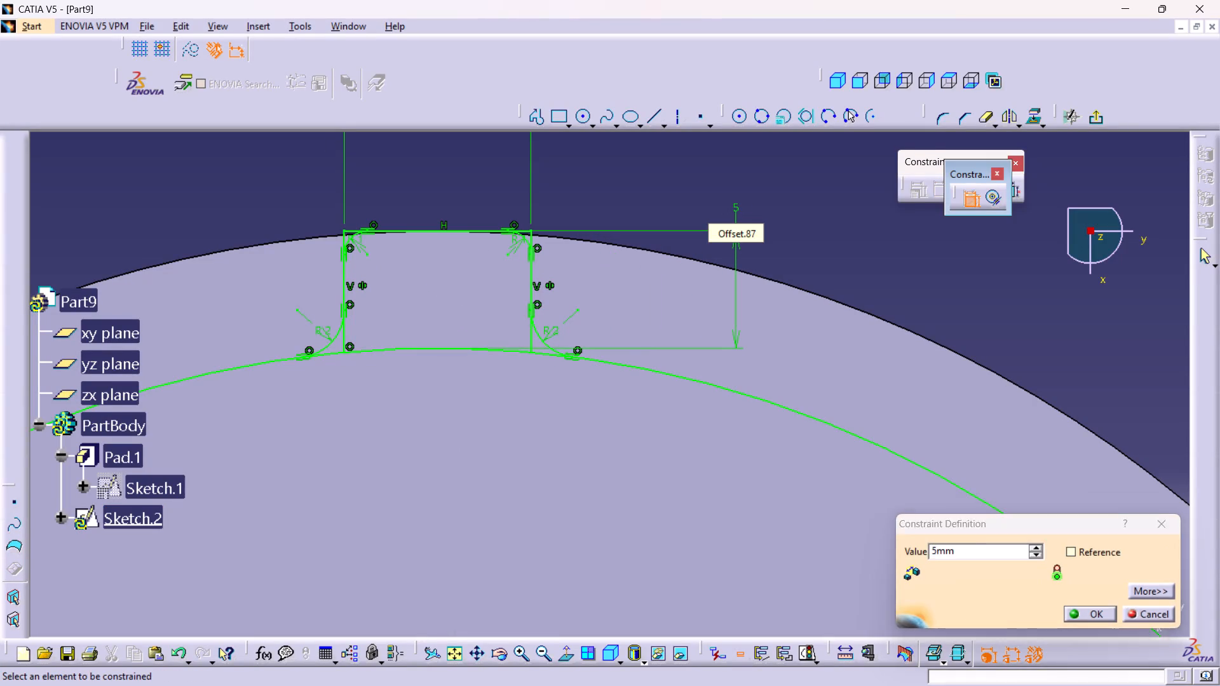
Quick Trim the 90 mm circle outside the notch and the lower ends of both vertical sides beyond the 2 mm corners.
double_click(987, 114)
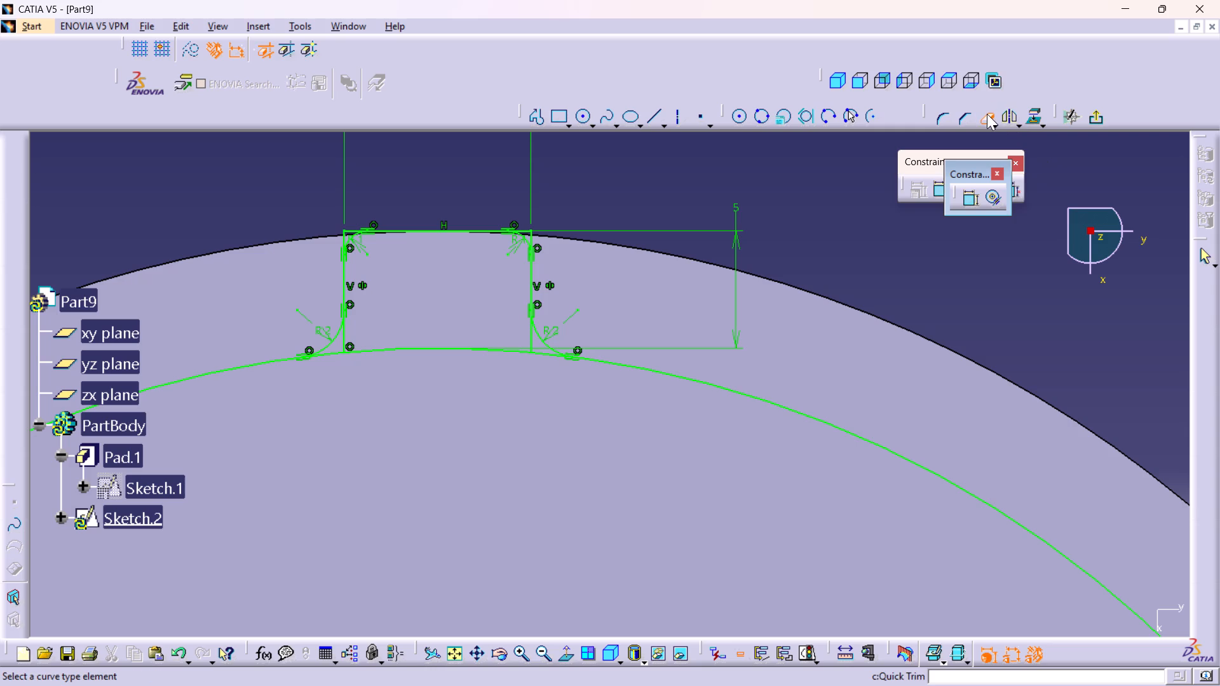
click(241, 368)
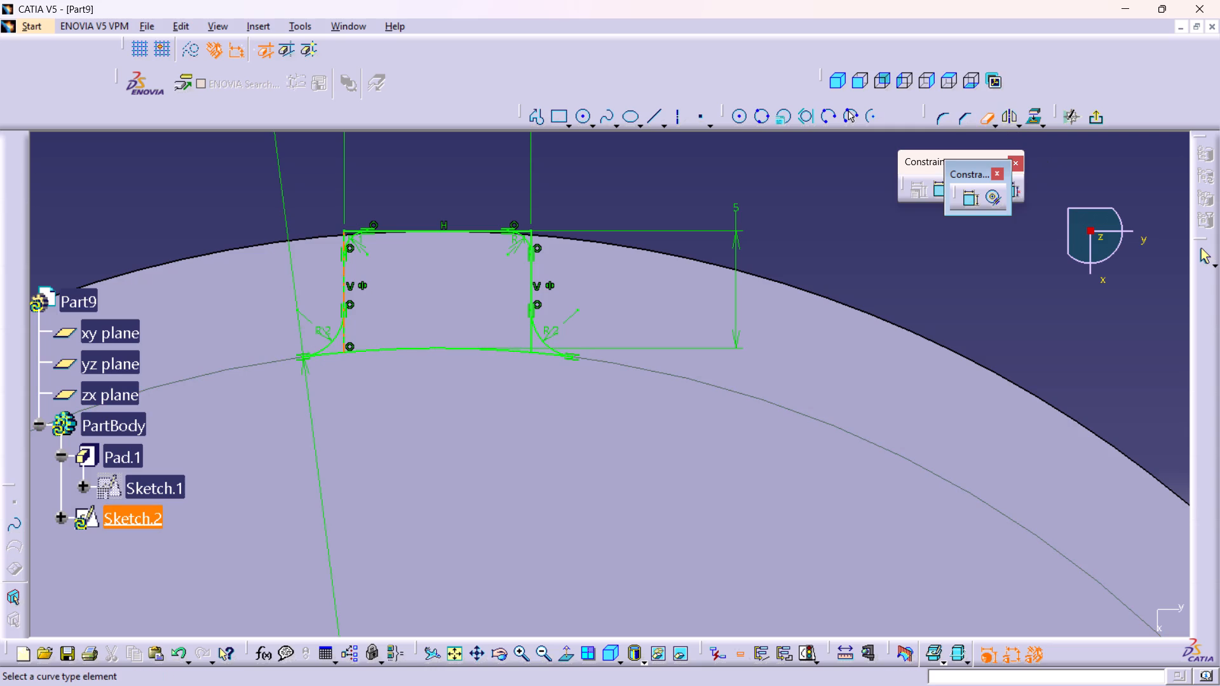
click(344, 333)
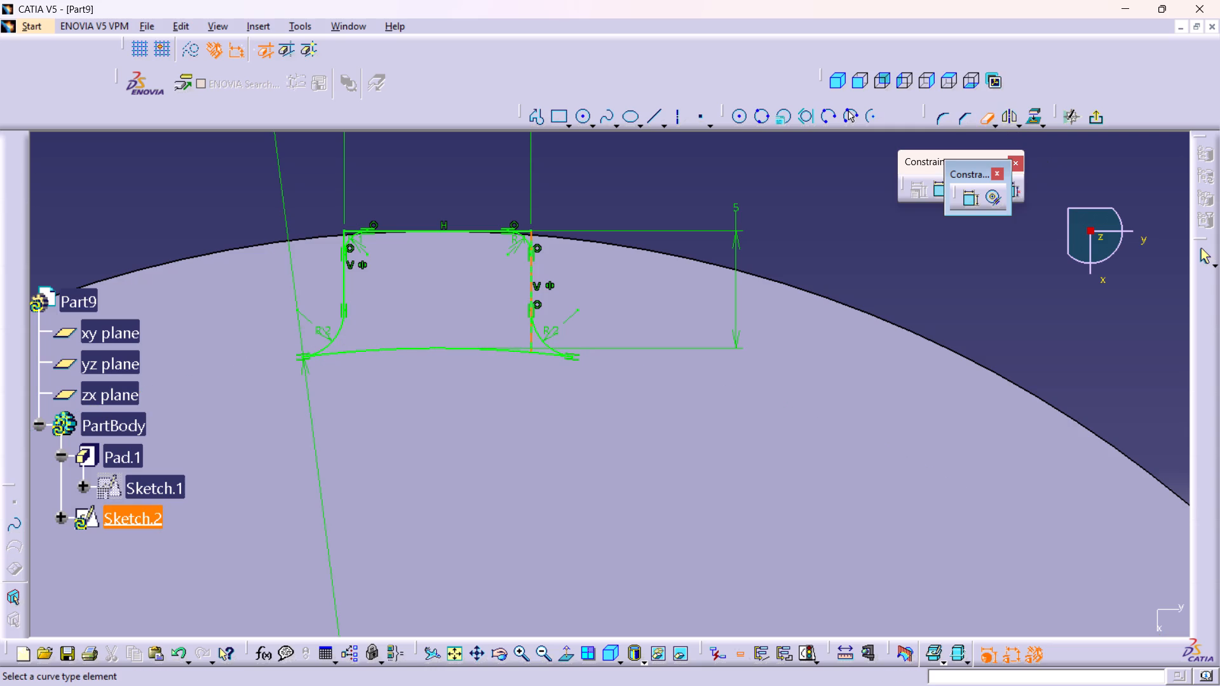
click(529, 337)
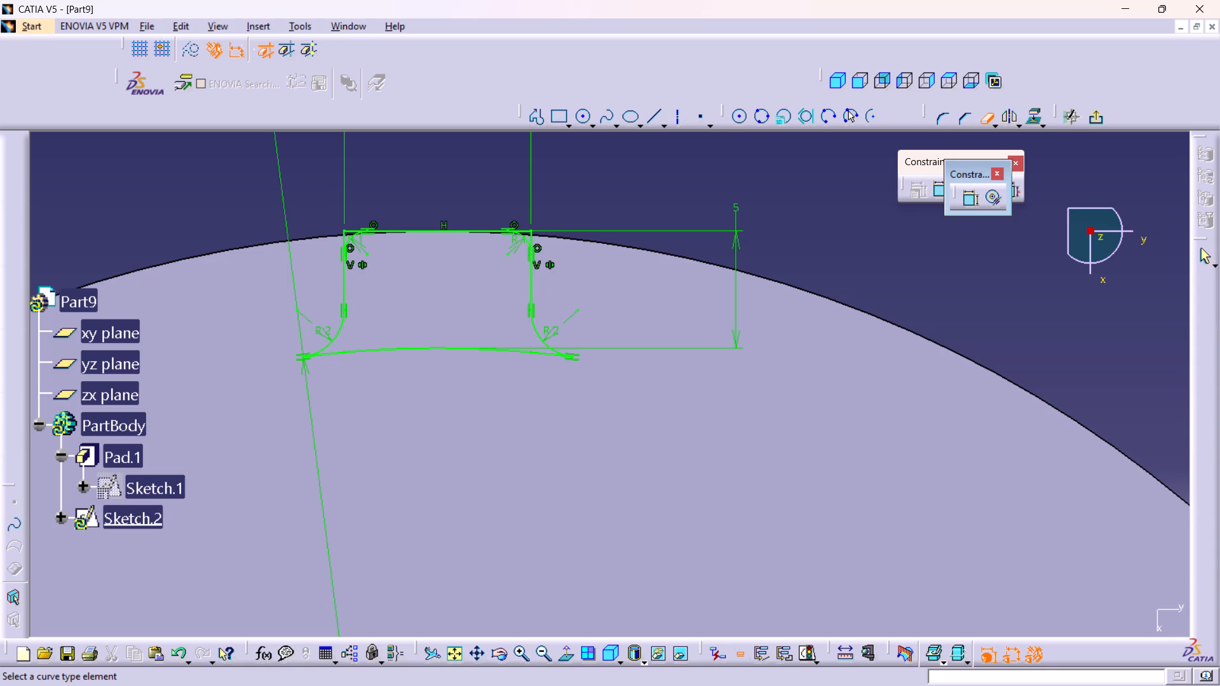
Quick Trim the top line and the right vertical side beyond the notch's upper-right 1 mm corner, converting the length constraint into a distance.
middle_drag(361, 220, 346, 166)
right_click(361, 220)
middle_drag(320, 190, 462, 403)
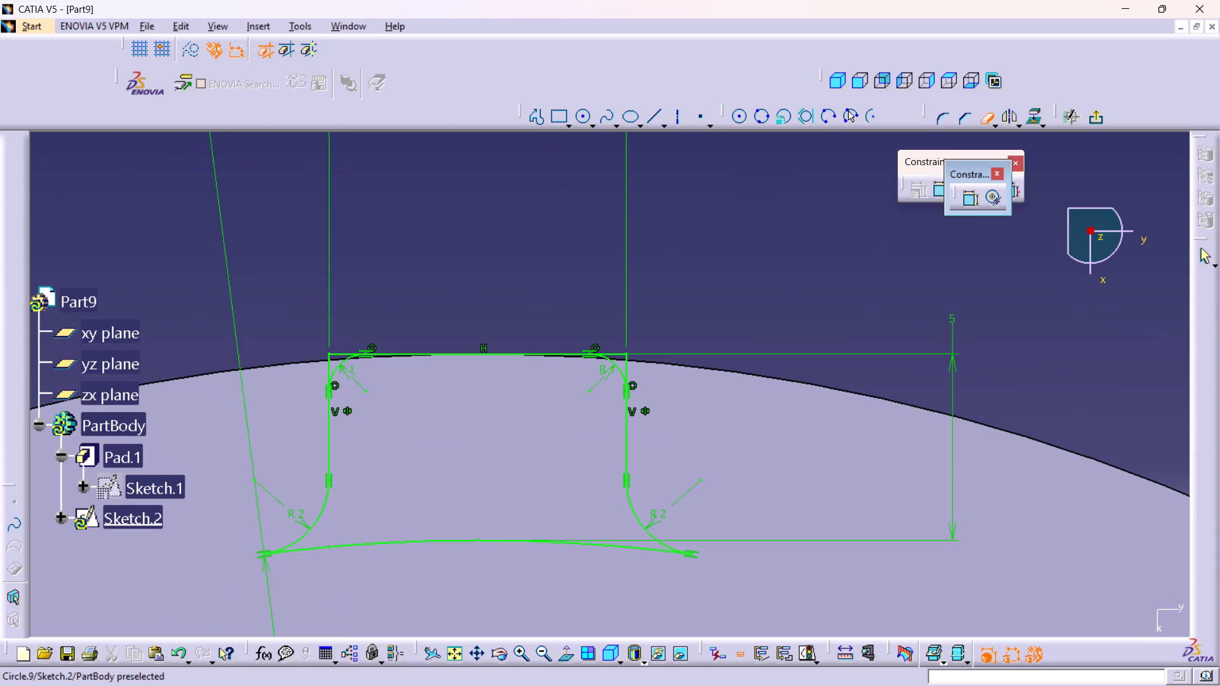
click(330, 361)
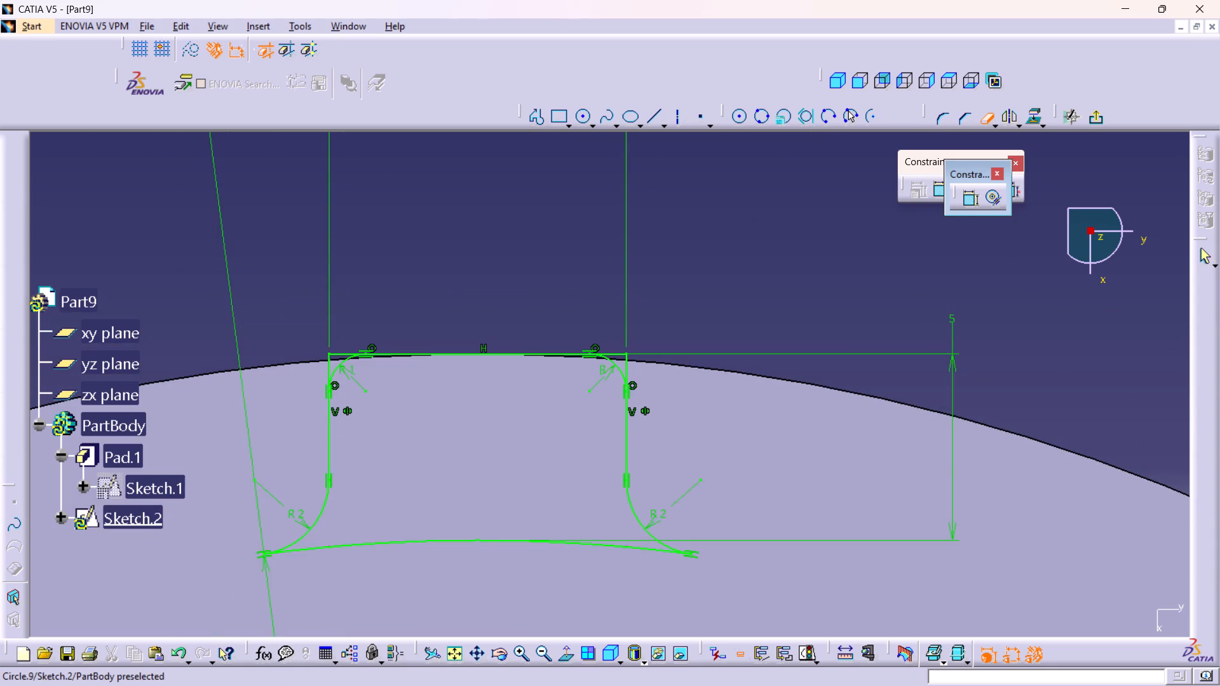
middle_drag(343, 349, 332, 306)
right_click(343, 349)
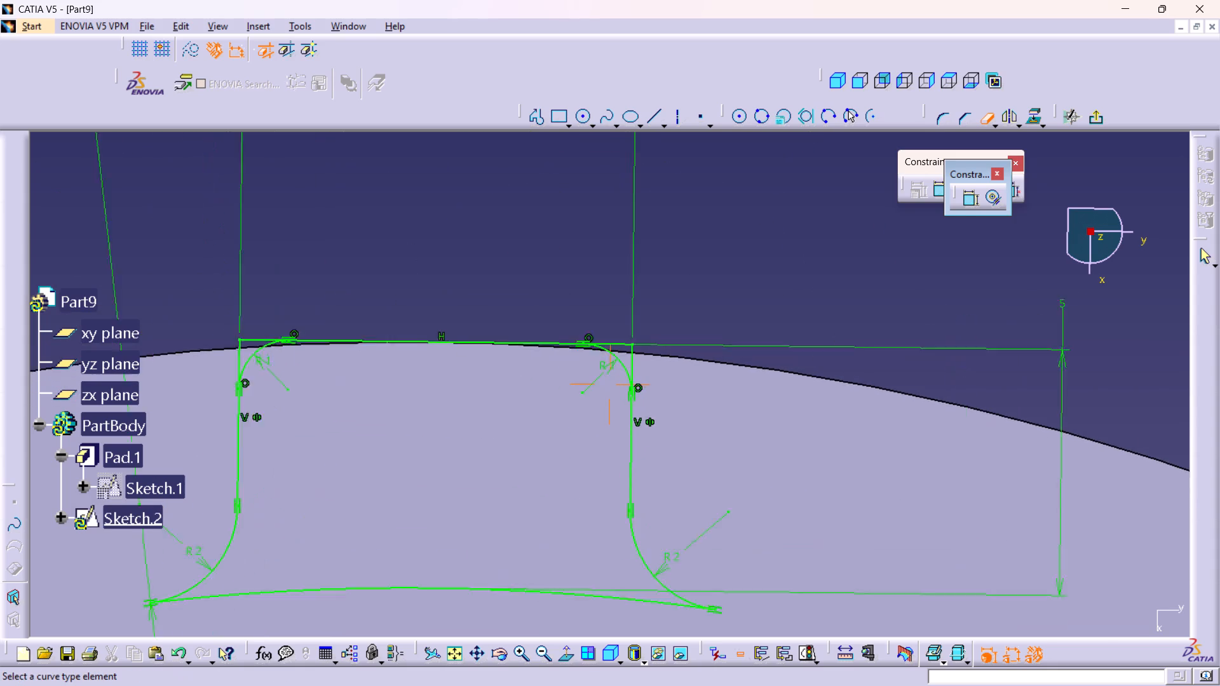
middle_drag(332, 306, 324, 242)
drag(620, 307, 640, 384)
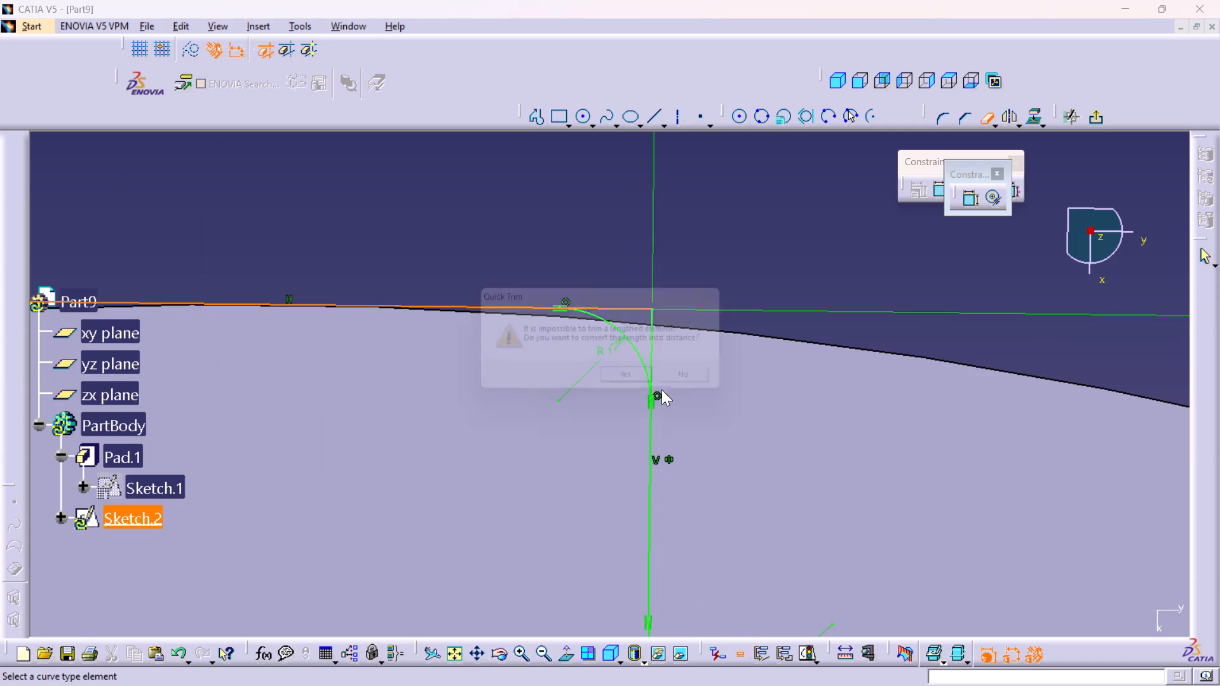
click(652, 383)
click(652, 340)
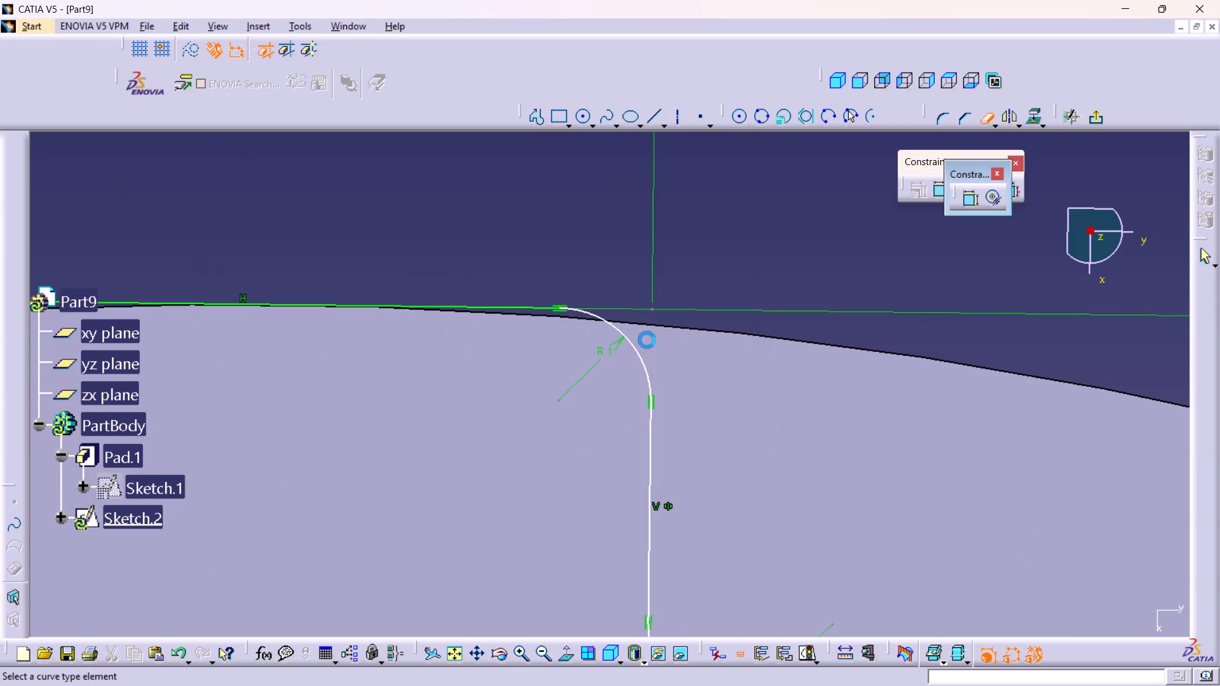
Quick Trim the left vertical side and the top line beyond the notch's upper-left 1 mm corner.
middle_drag(395, 421, 559, 534)
right_click(395, 421)
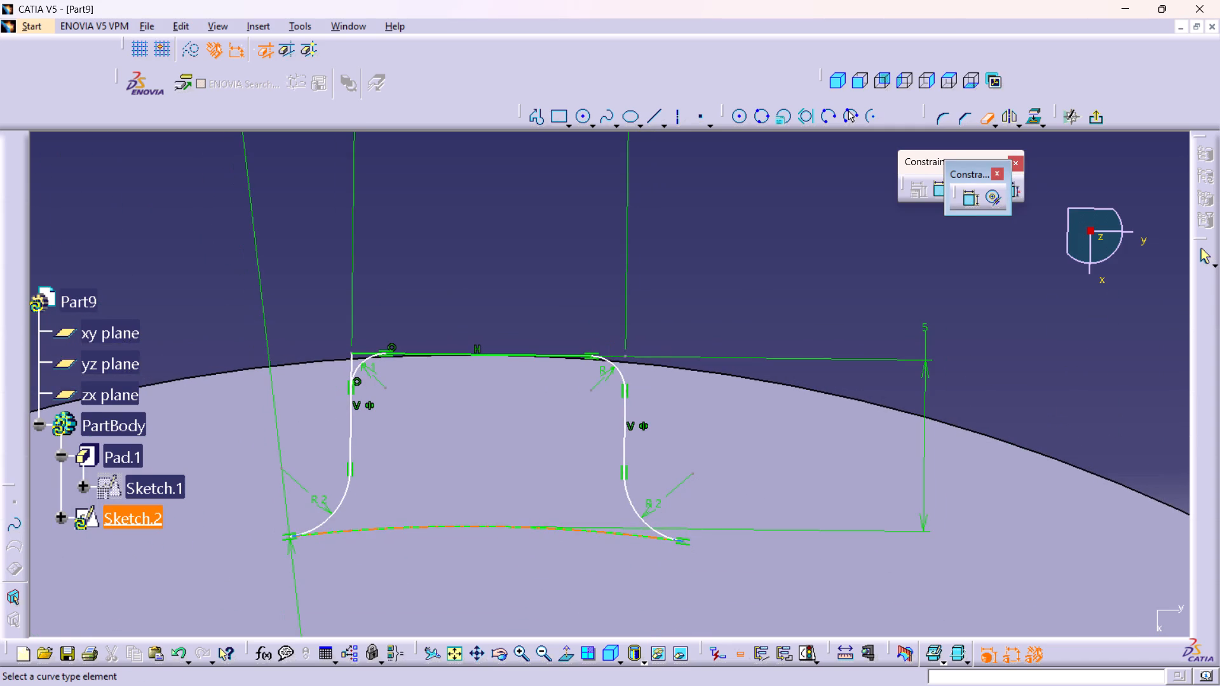
middle_drag(285, 354, 279, 255)
right_click(285, 353)
middle_drag(263, 274, 843, 431)
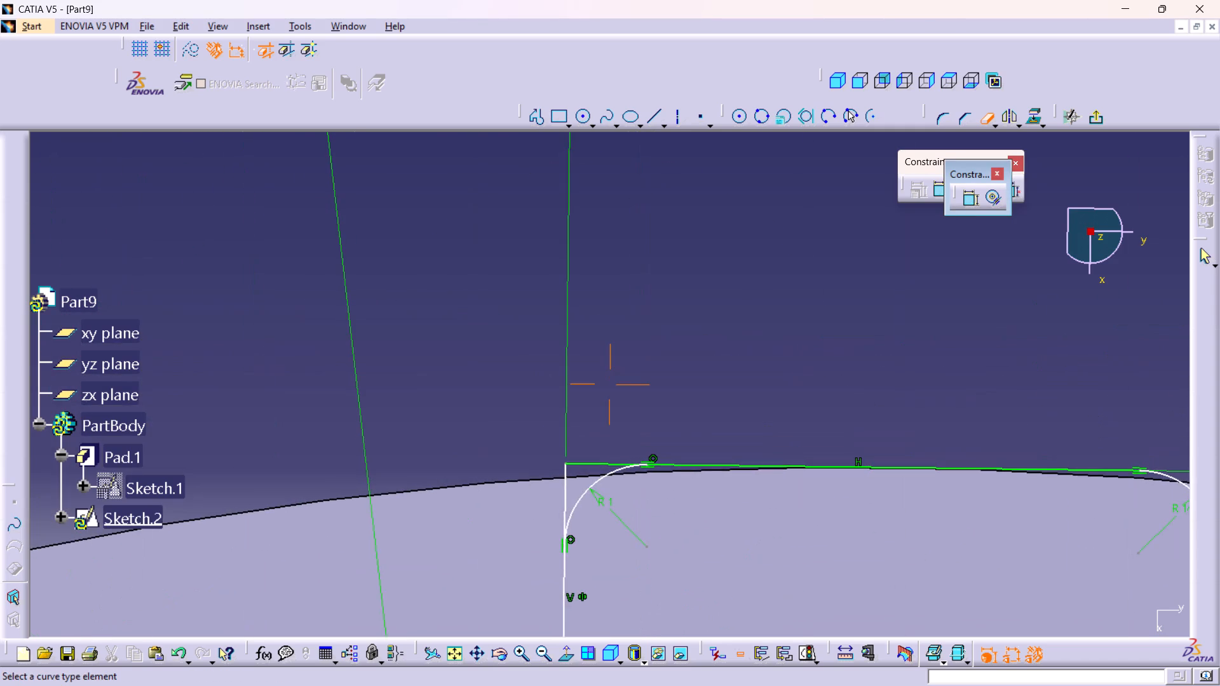
click(571, 491)
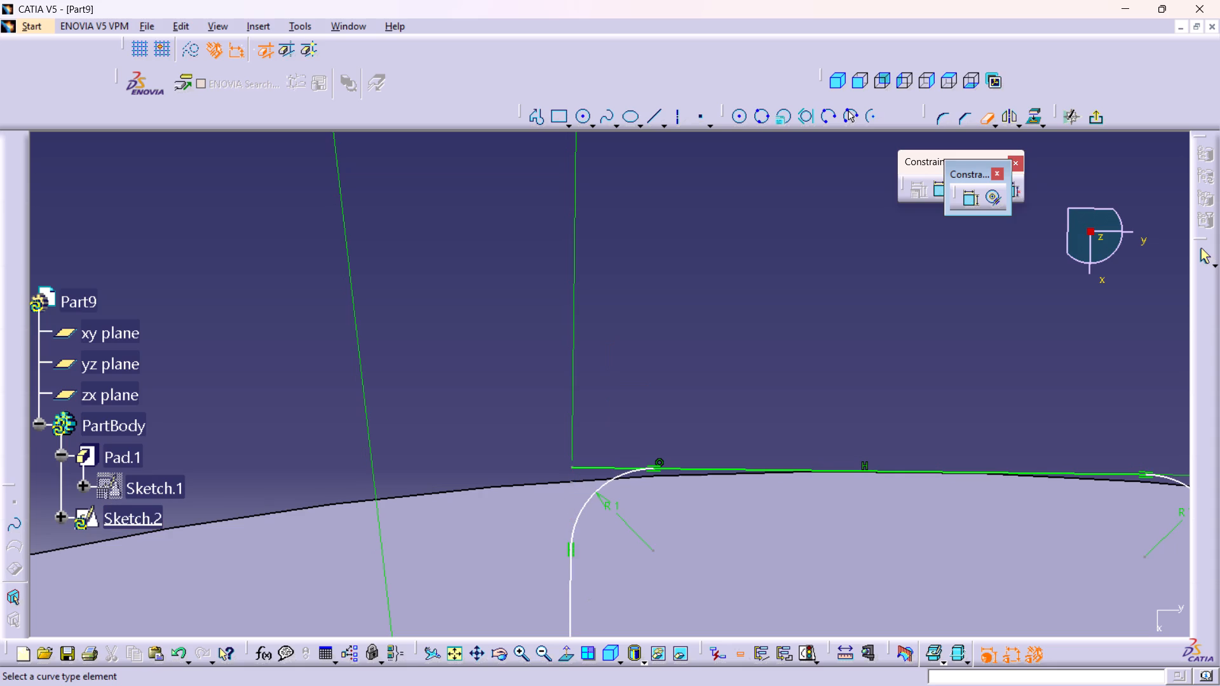
click(592, 464)
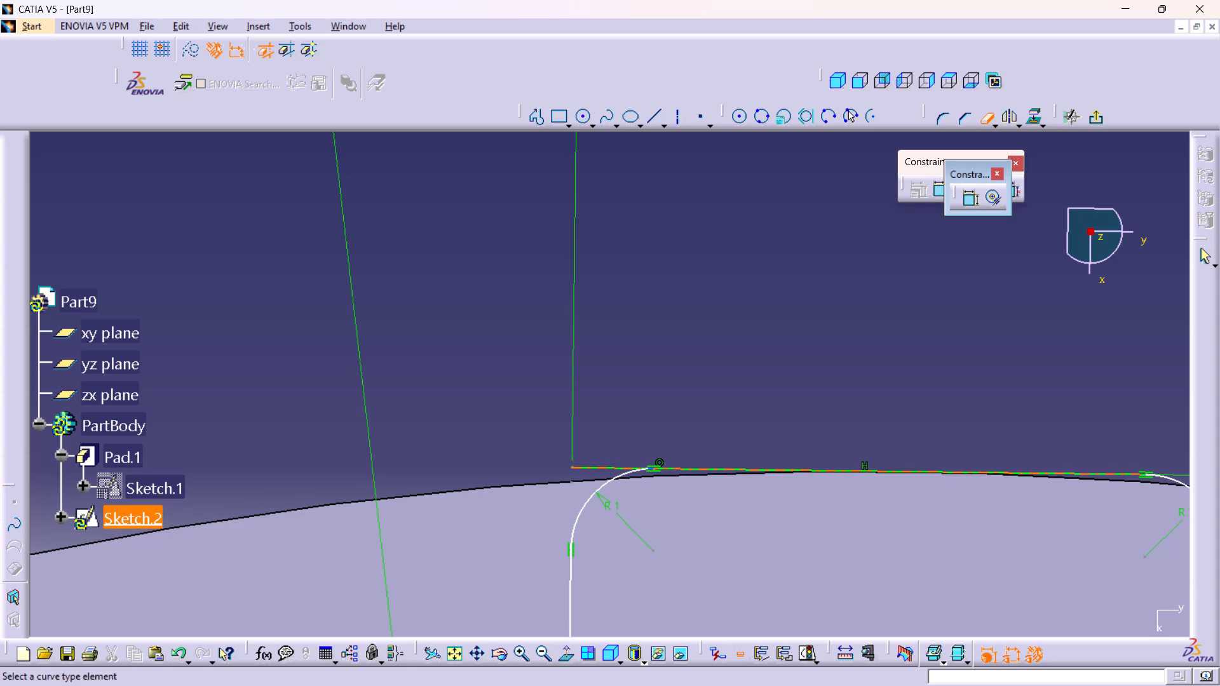
click(584, 469)
Dimension the distance between the notch's two vertical sides and delete the older 8 mm width dimension above it.
middle_drag(718, 414, 751, 540)
right_click(718, 414)
middle_drag(742, 474, 499, 499)
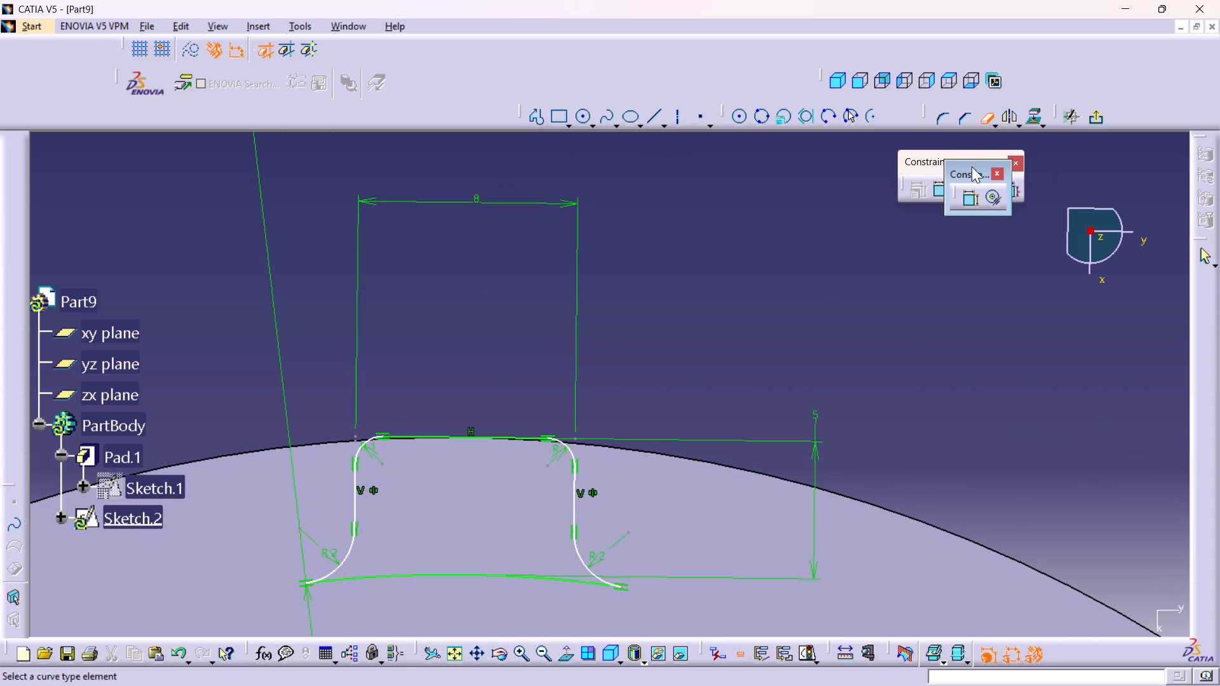
double_click(968, 202)
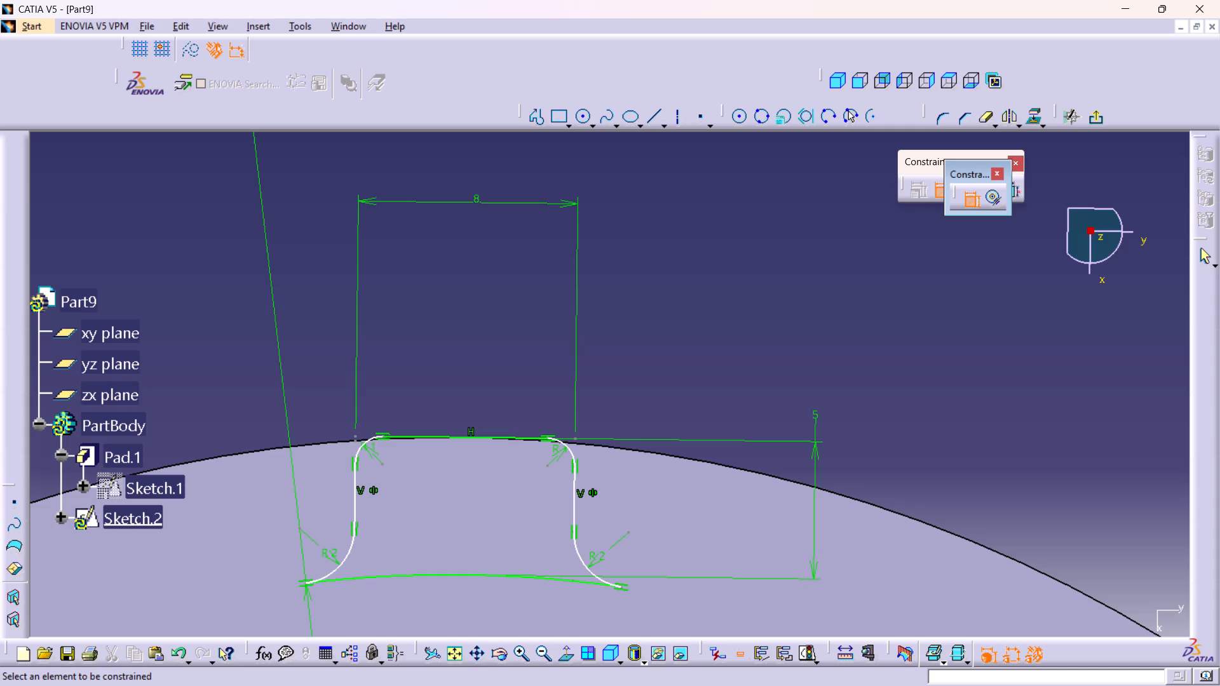
click(355, 481)
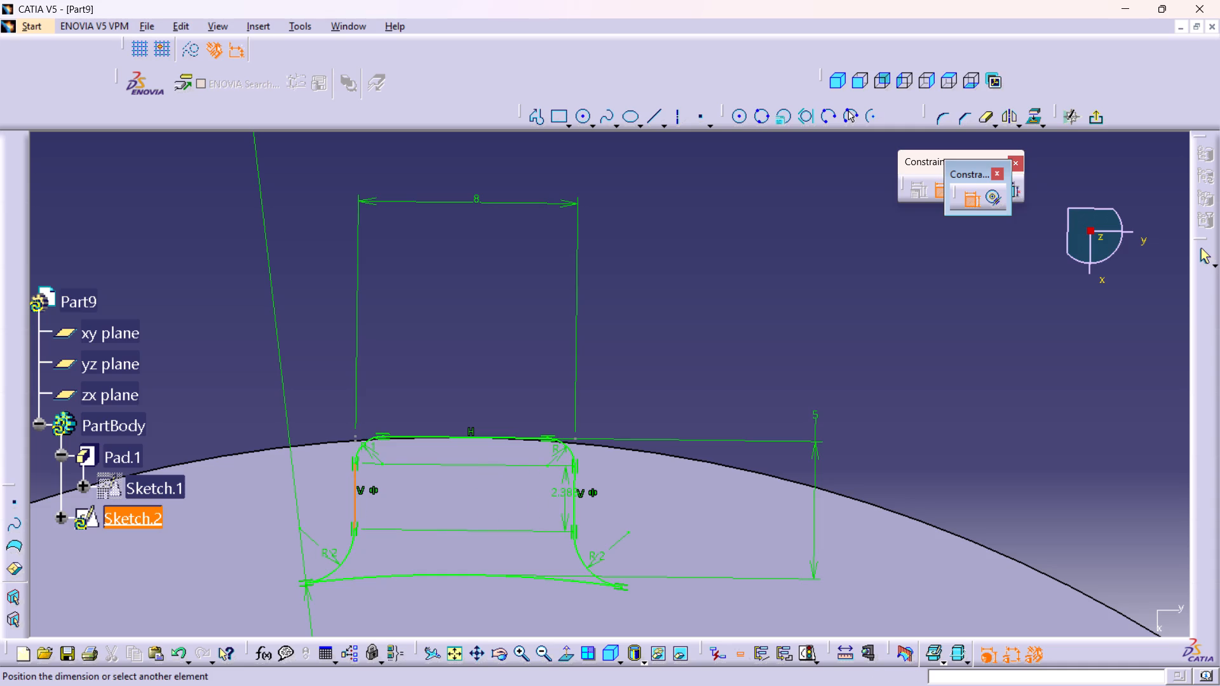
click(573, 497)
click(501, 320)
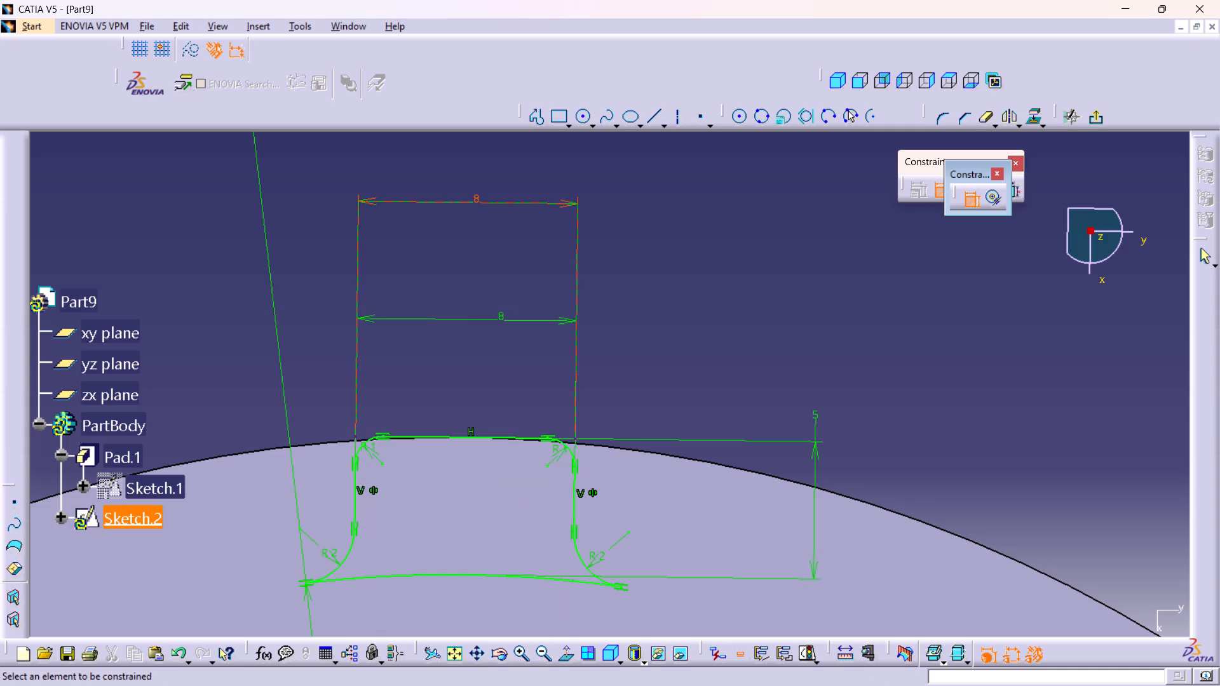
right_click(473, 196)
right_click(478, 198)
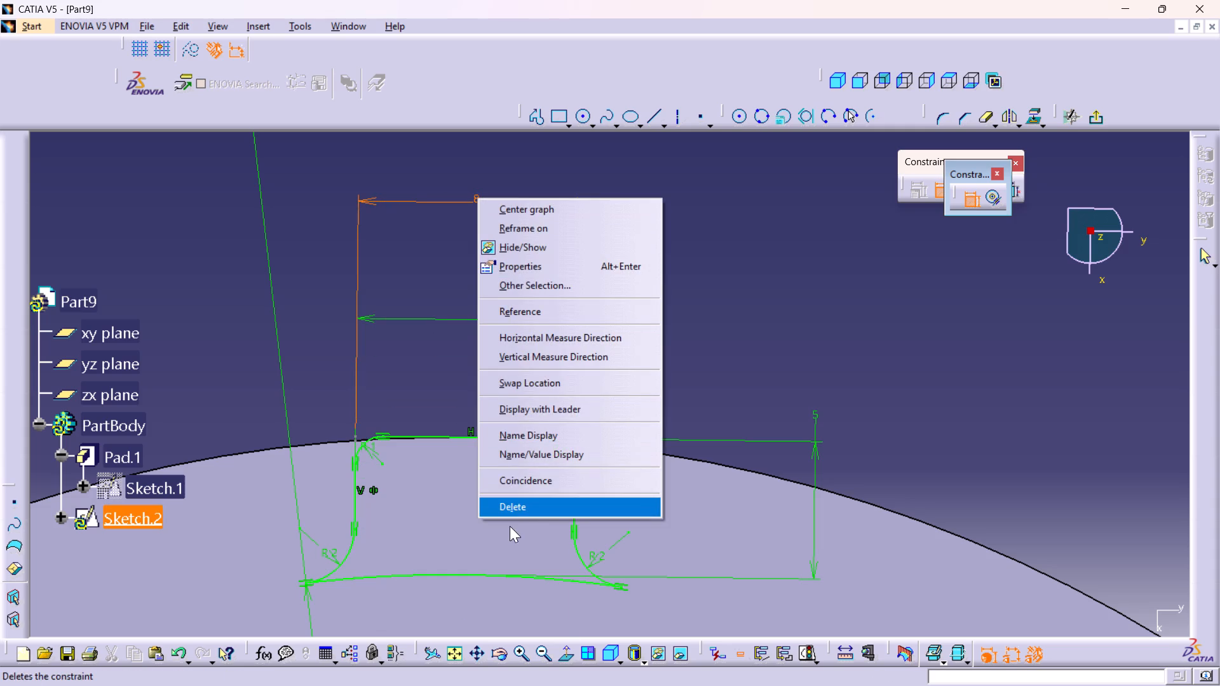
click(513, 503)
Exit the notch sketch and cut its profile through the disc as a pocket with the limit type Up to last.
middle_drag(653, 568, 675, 678)
right_click(653, 568)
middle_drag(666, 610, 579, 523)
middle_drag(613, 514, 641, 640)
right_click(613, 514)
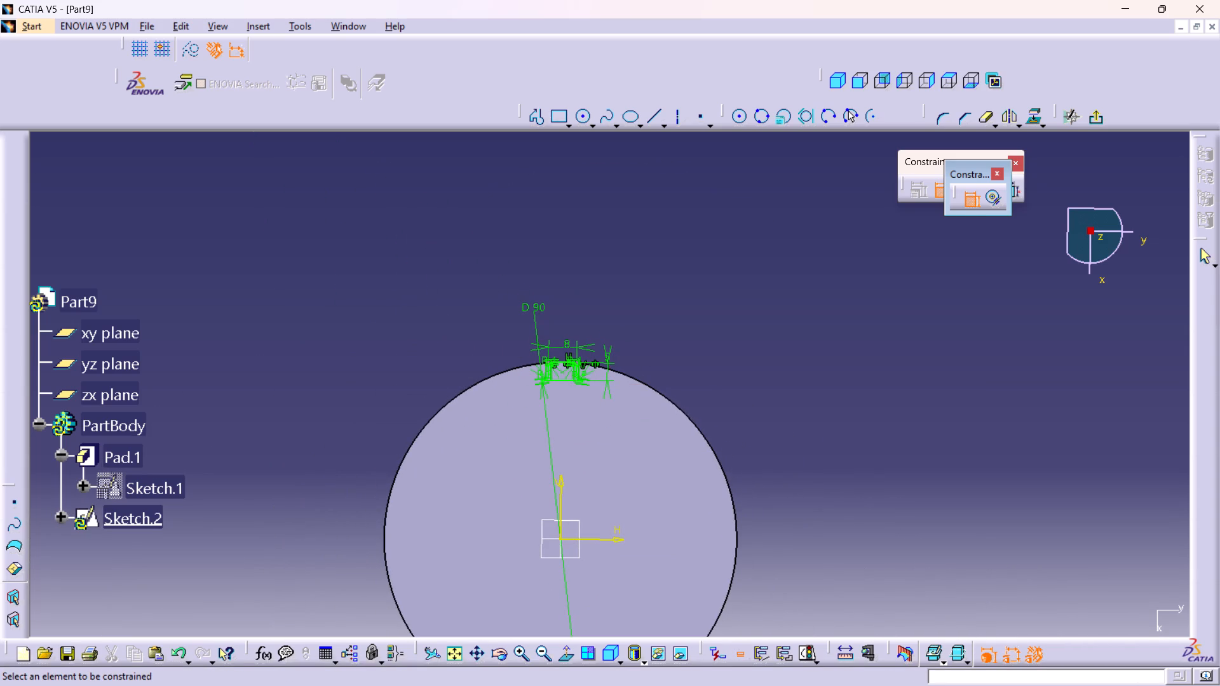
click(567, 655)
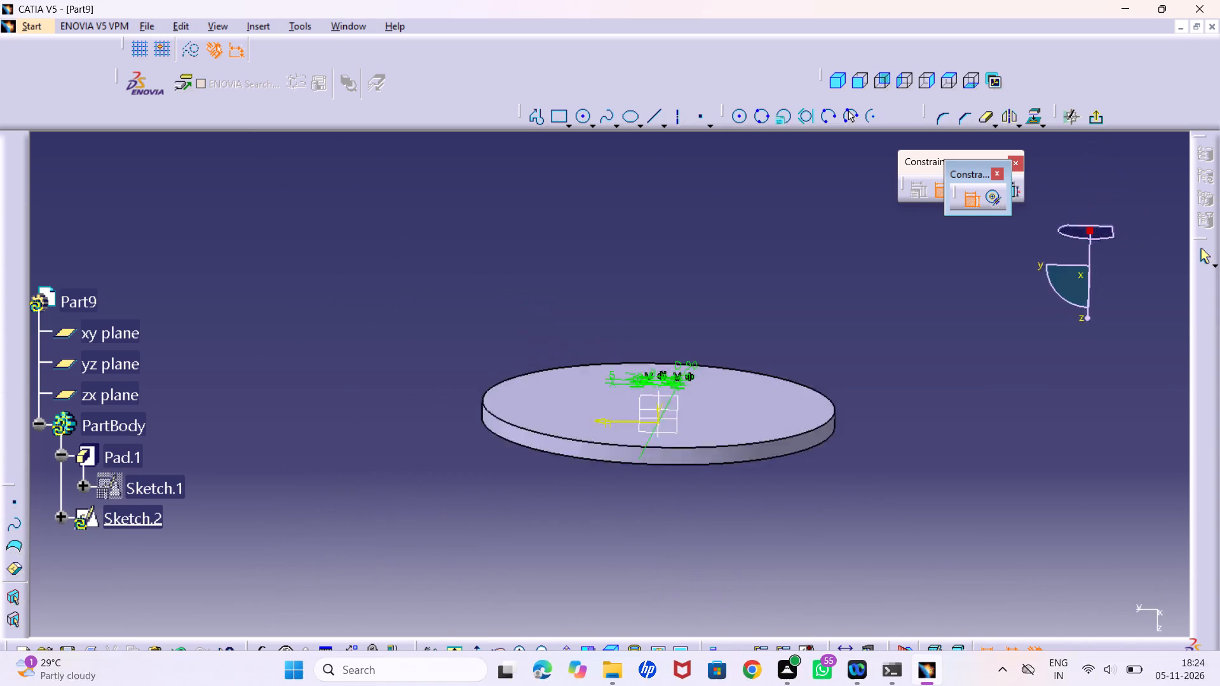
click(559, 652)
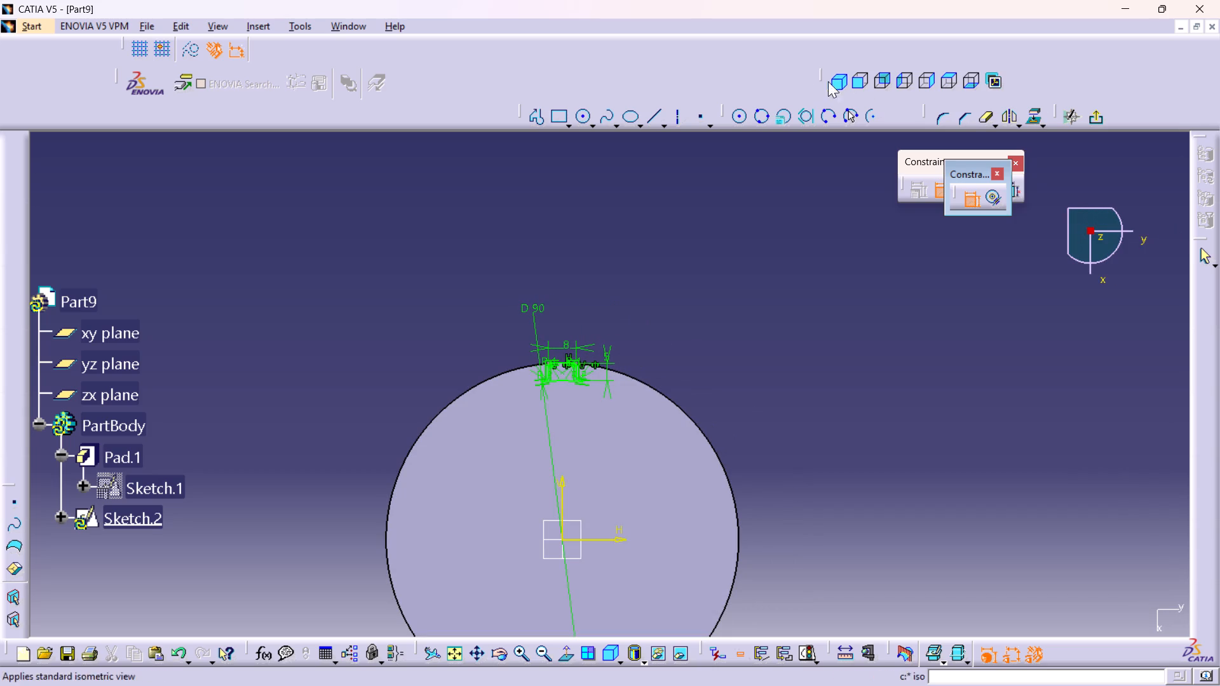
click(1101, 114)
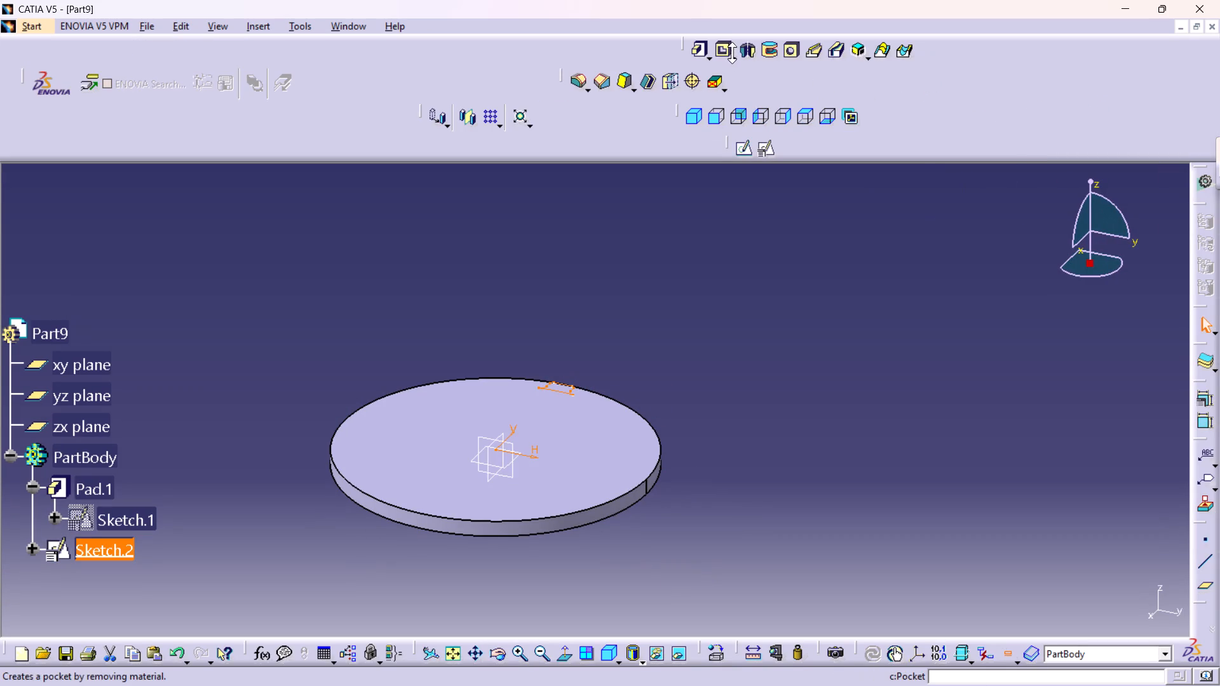
click(726, 46)
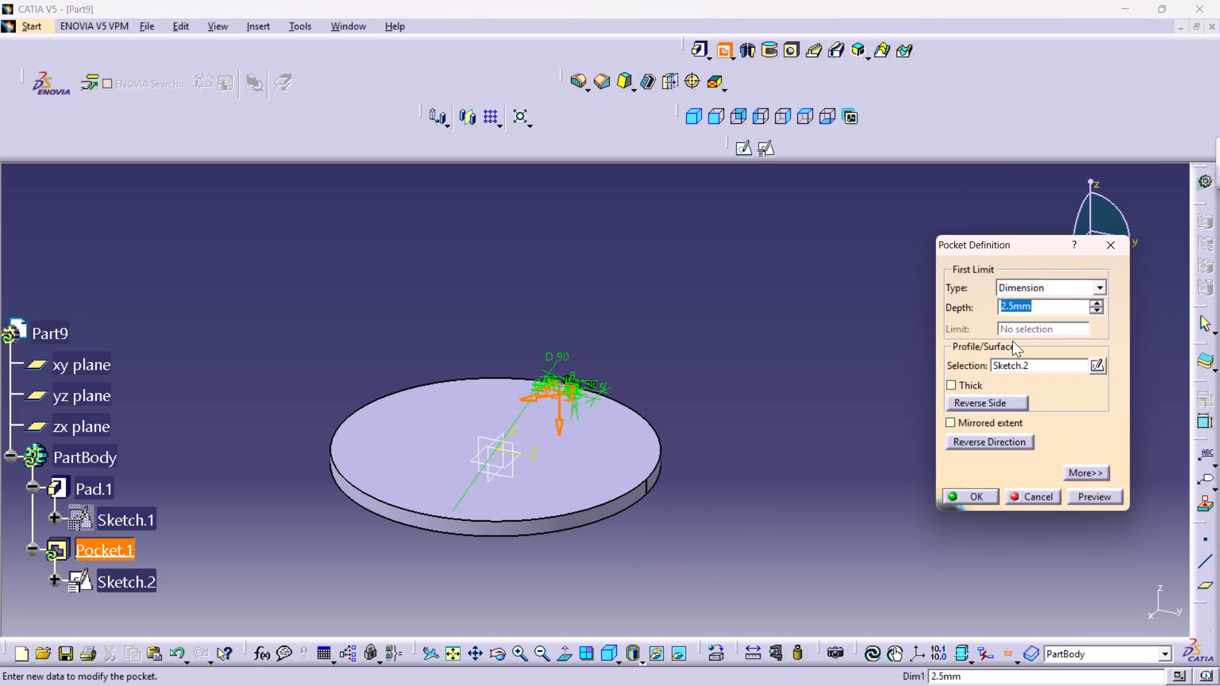
click(1102, 283)
click(1027, 328)
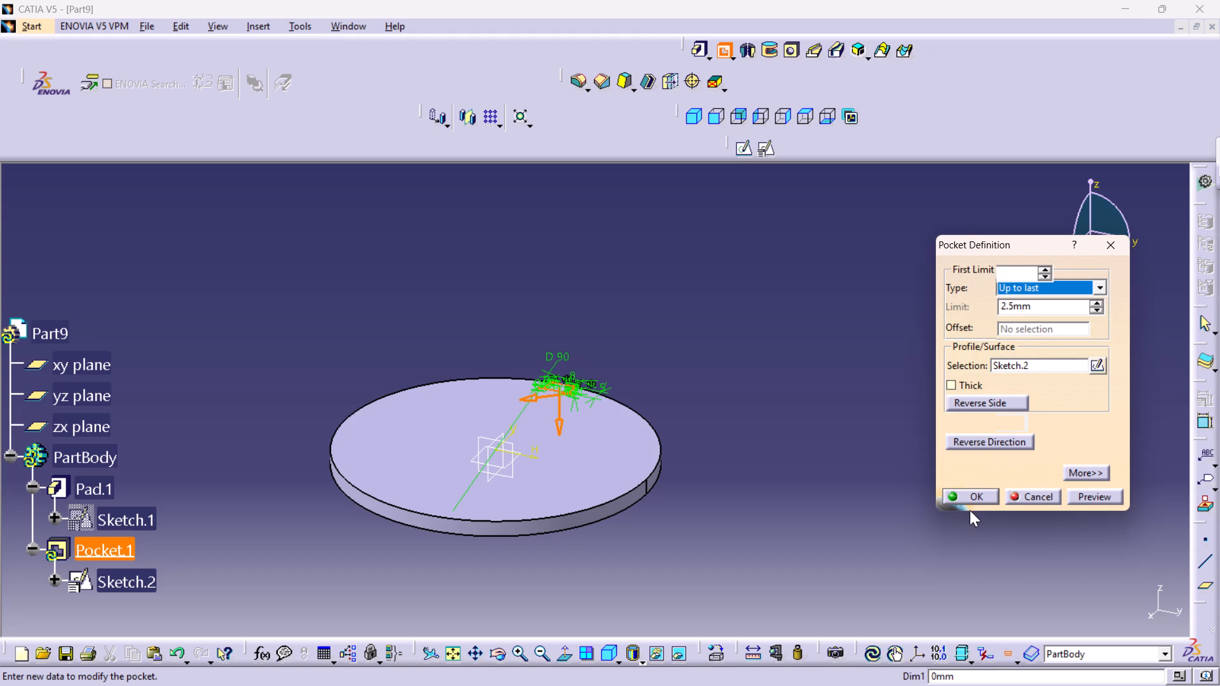
click(973, 495)
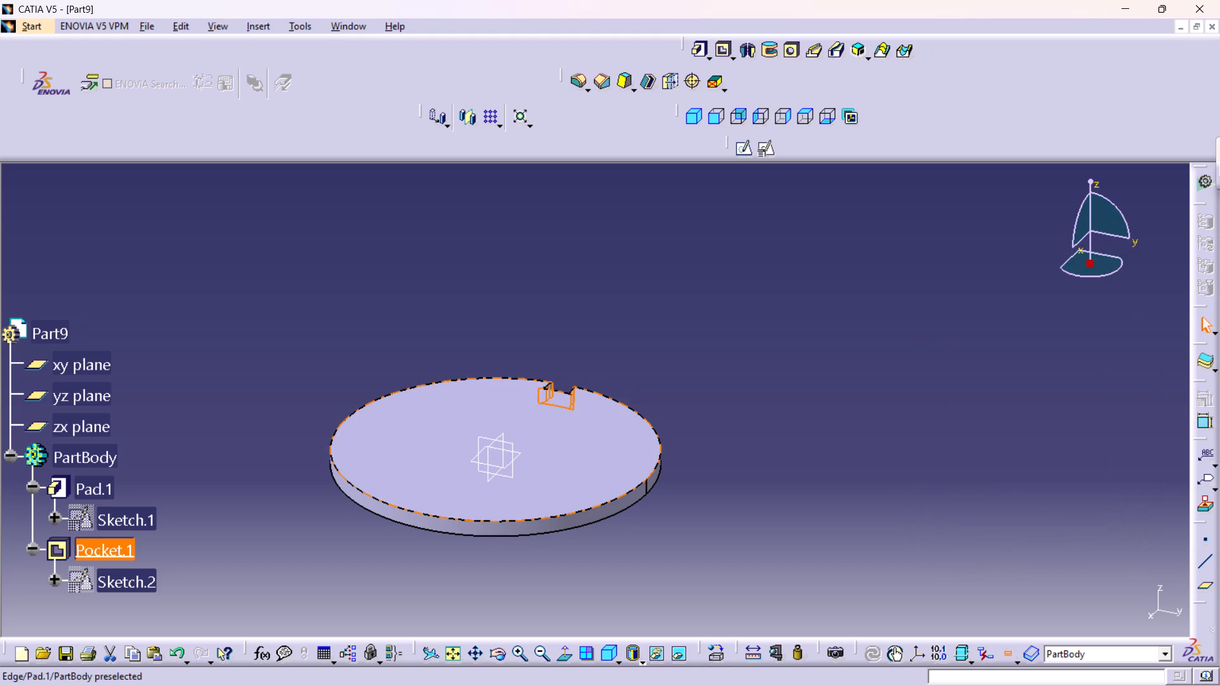
Examine the notch pocket in the disc's rim from several angles and up close.
middle_drag(395, 445, 391, 647)
right_drag(395, 443, 391, 647)
middle_drag(530, 517, 569, 623)
right_drag(531, 517, 569, 623)
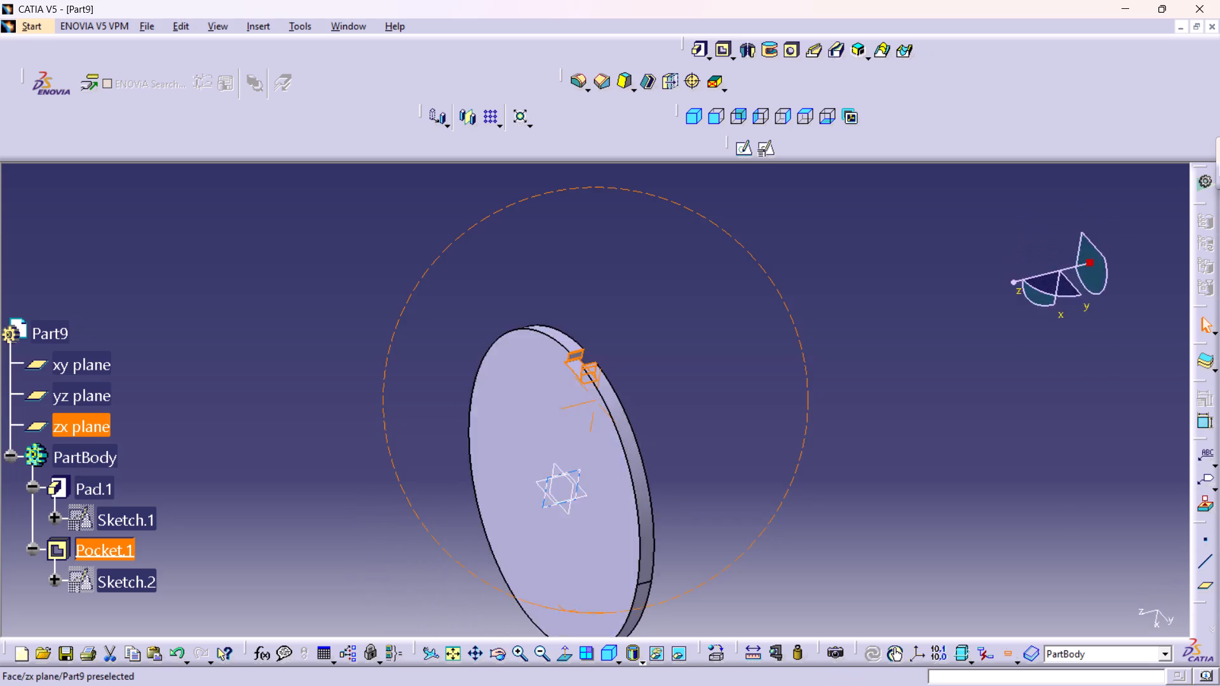
right_drag(569, 623, 600, 671)
middle_drag(569, 623, 600, 671)
middle_drag(567, 488, 635, 375)
right_drag(567, 487, 635, 375)
middle_drag(551, 419, 603, 251)
right_drag(552, 417, 545, 382)
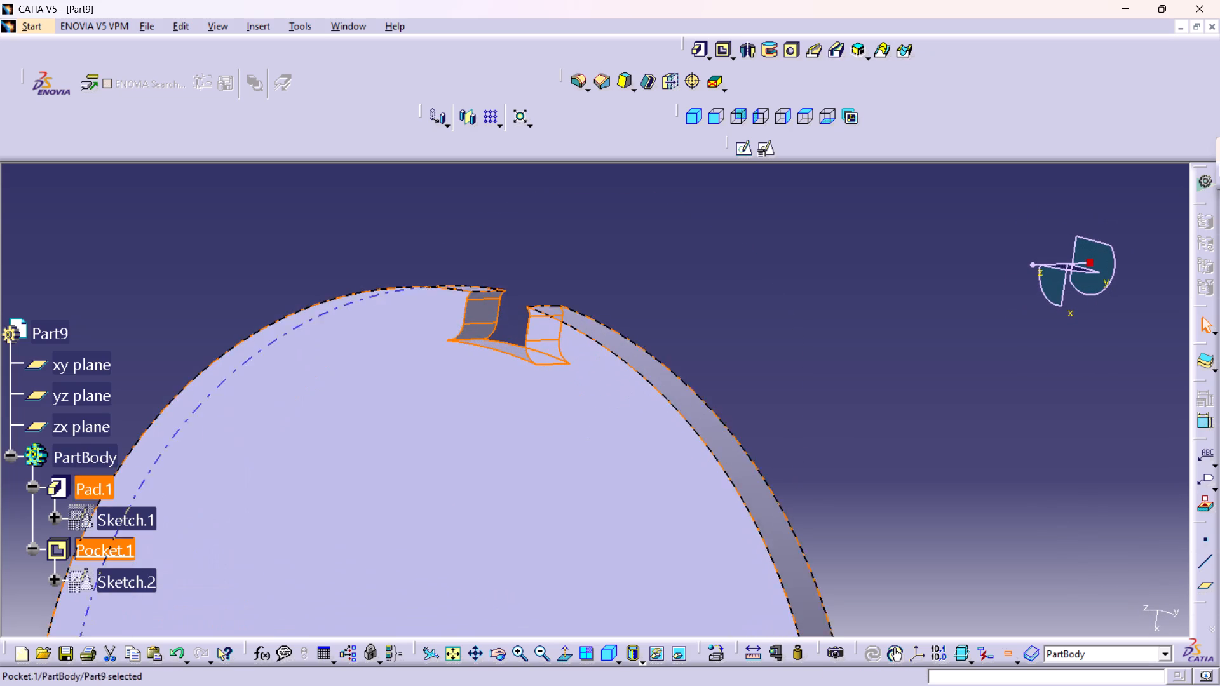
click(714, 318)
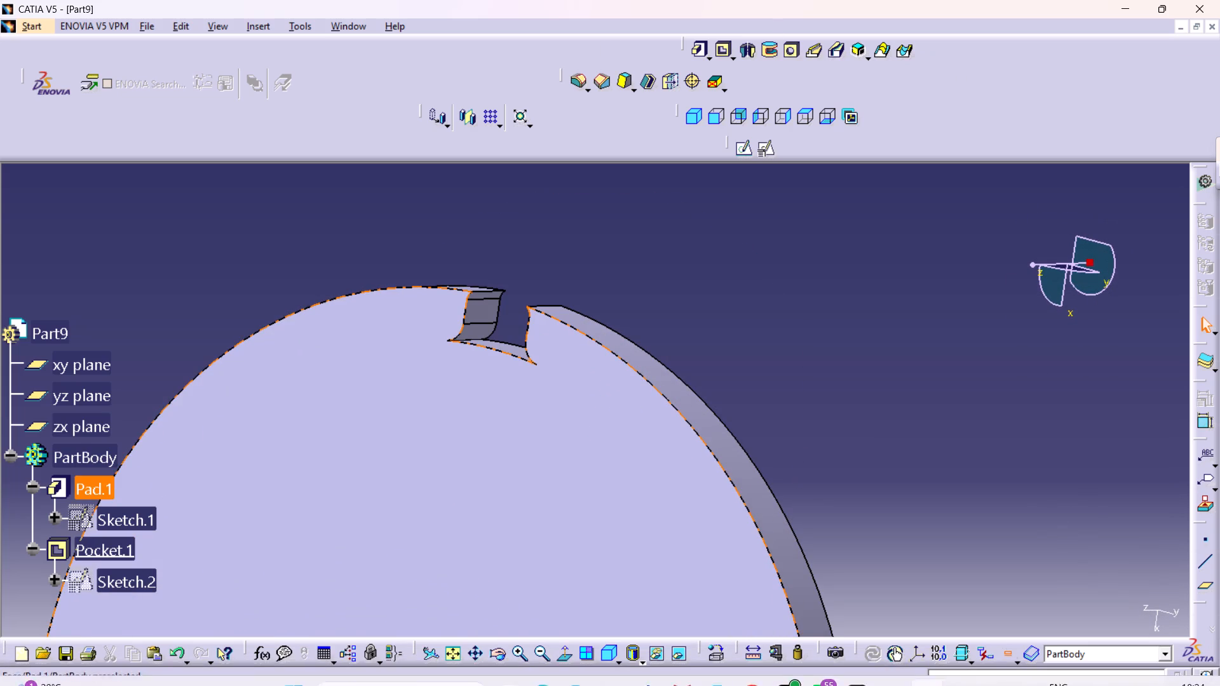
middle_drag(449, 404, 455, 344)
right_click(449, 403)
middle_drag(415, 396, 532, 384)
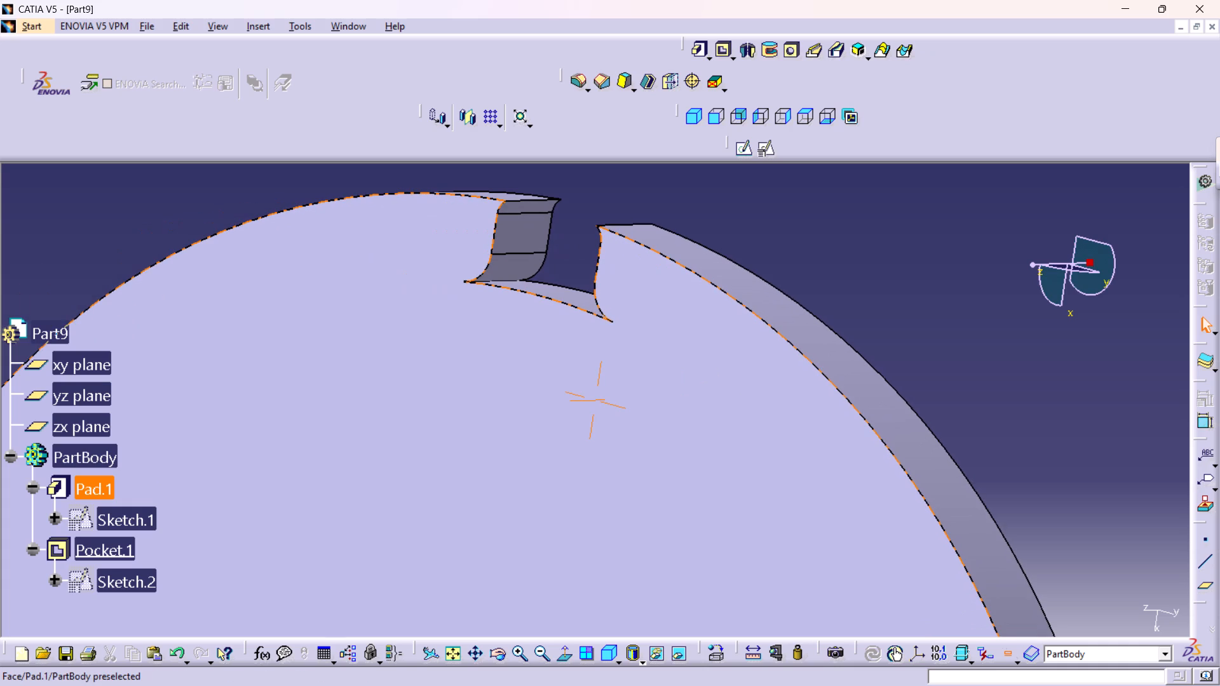
middle_drag(532, 384, 538, 429)
right_drag(532, 384, 538, 429)
middle_drag(524, 429, 524, 347)
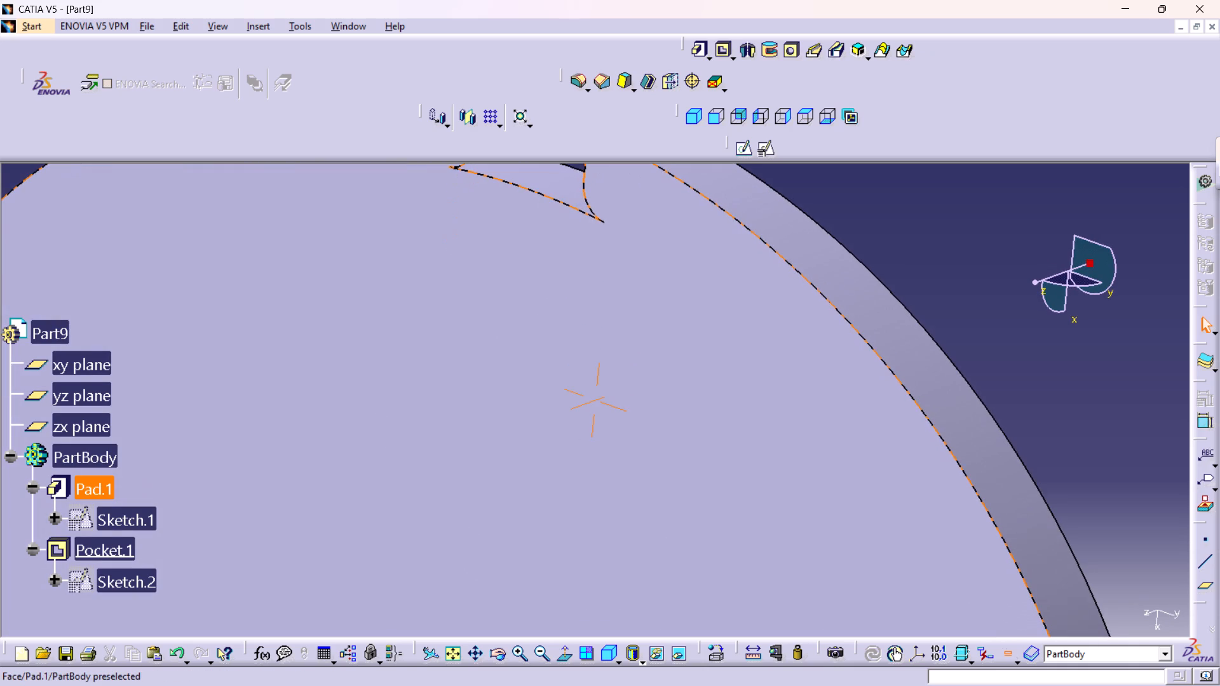
middle_drag(524, 347, 563, 497)
right_click(524, 347)
scroll(563, 497, up, 1)
middle_drag(550, 471, 514, 407)
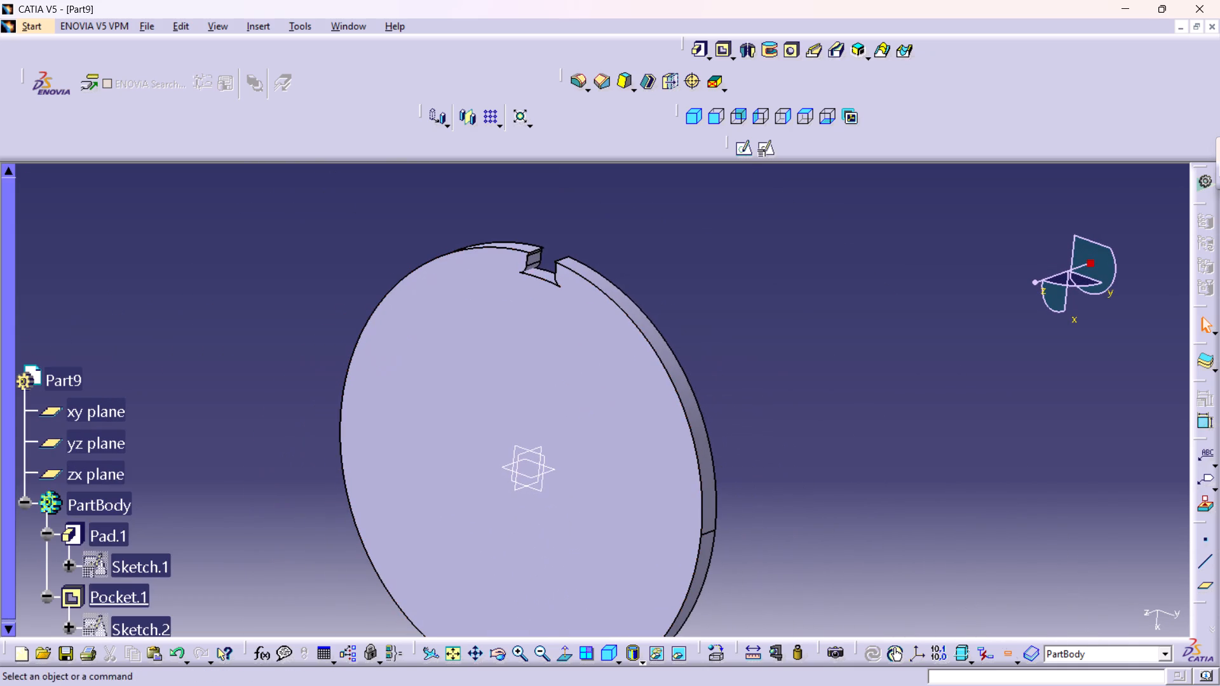
Start a circular pattern of the notch pocket as a complete crown with 20 instances.
scroll(102, 546, down, 3)
click(111, 455)
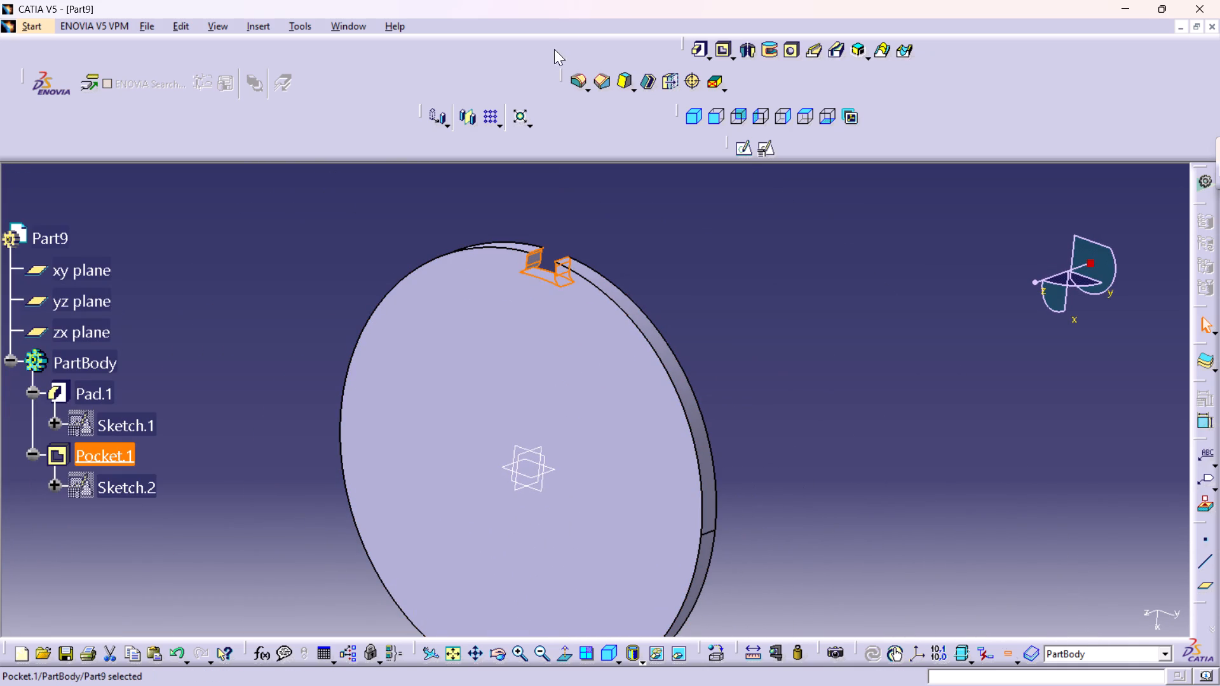
click(491, 115)
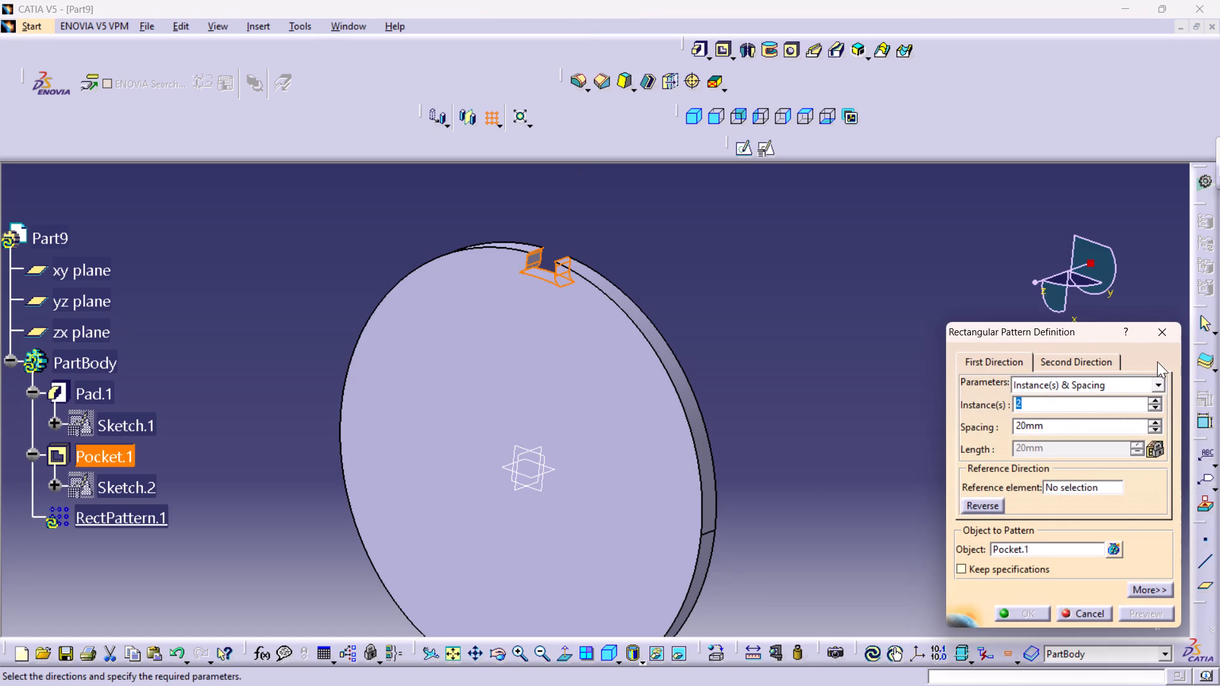
click(1162, 333)
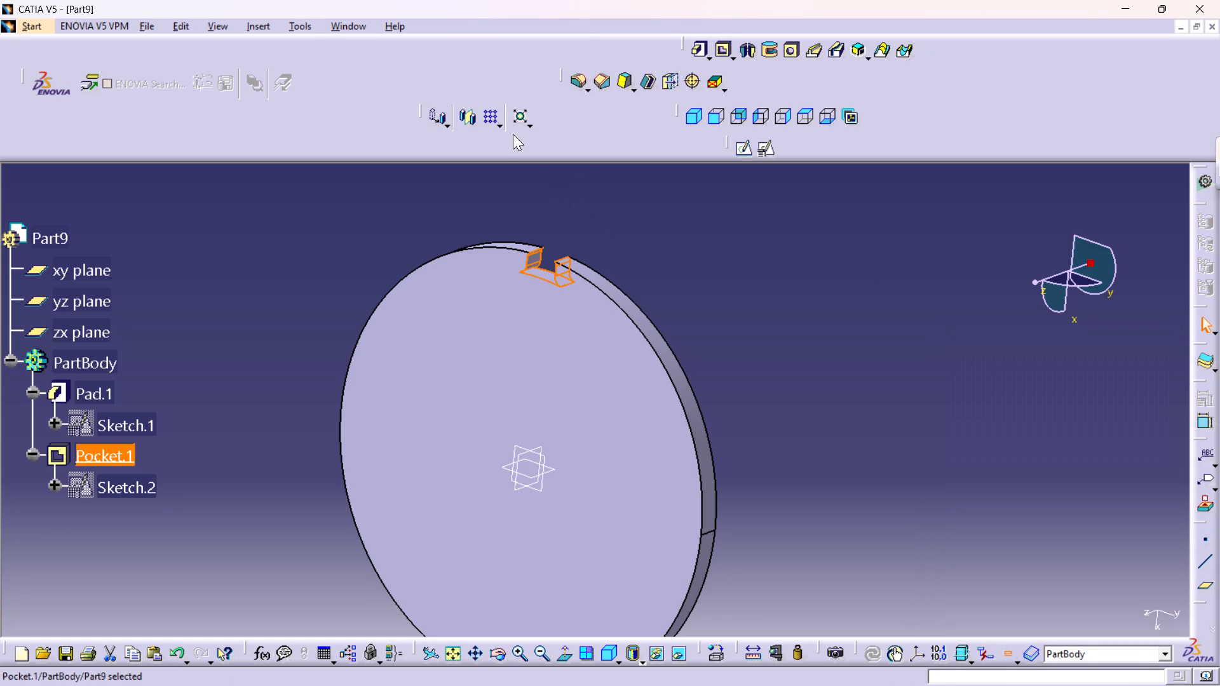
click(501, 119)
click(517, 159)
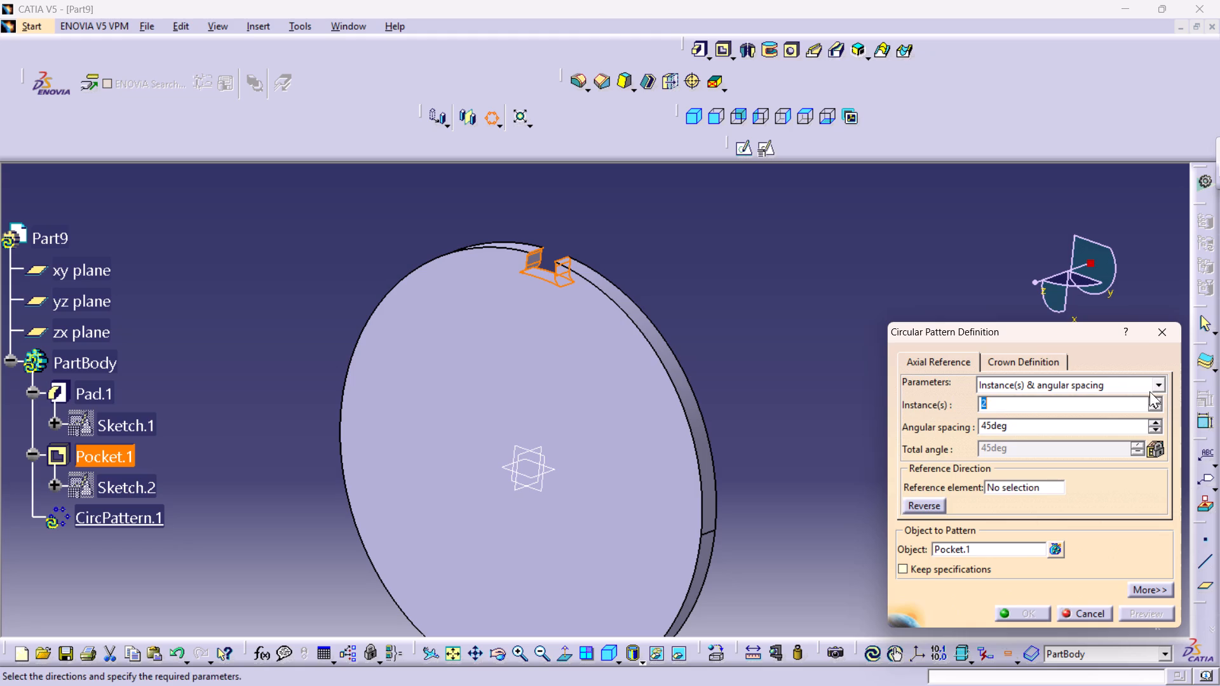
click(1157, 381)
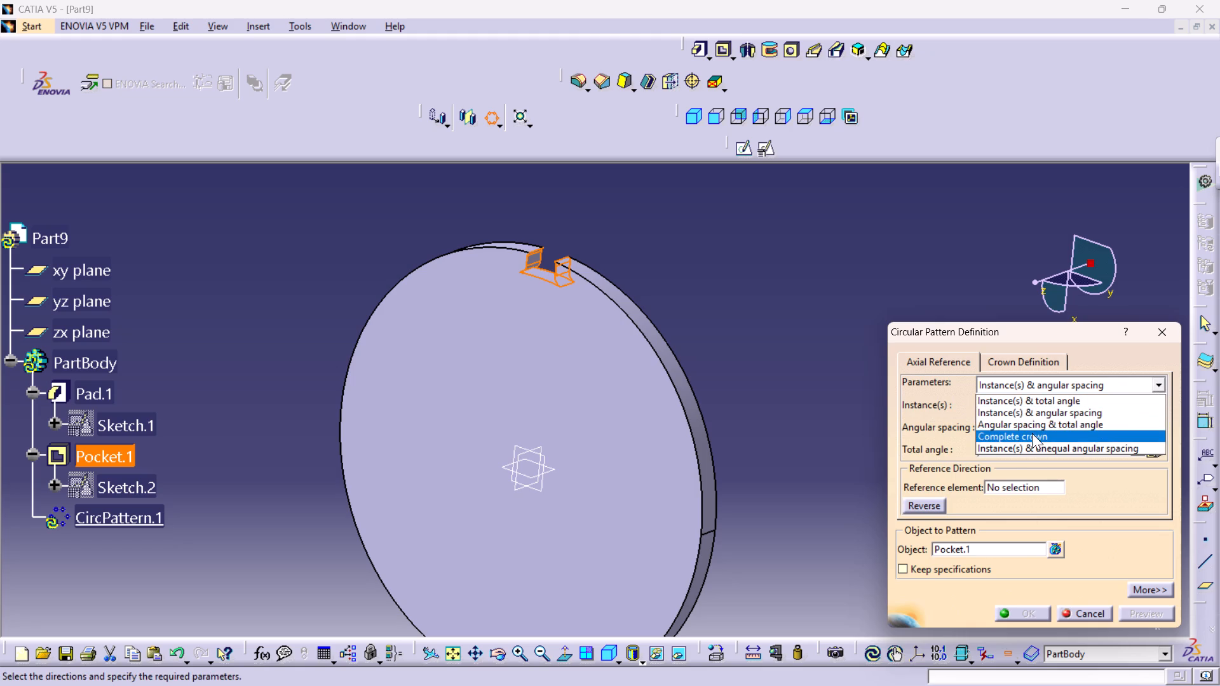
click(1032, 433)
double_click(1005, 406)
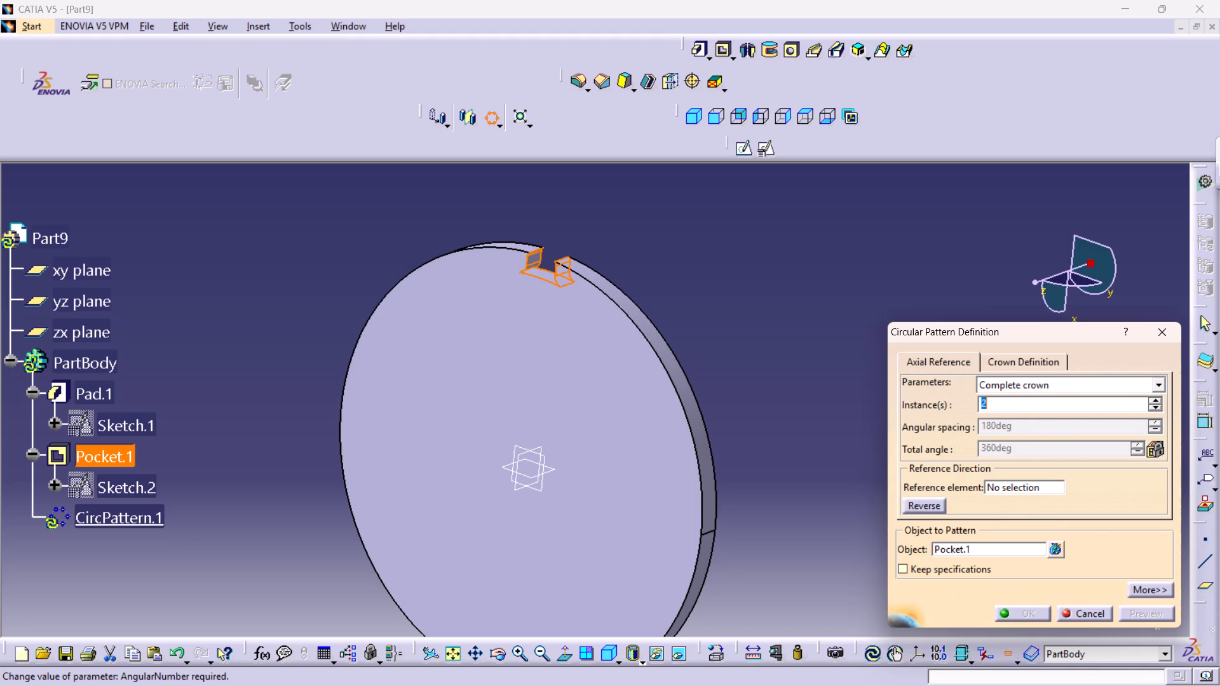
text(20)
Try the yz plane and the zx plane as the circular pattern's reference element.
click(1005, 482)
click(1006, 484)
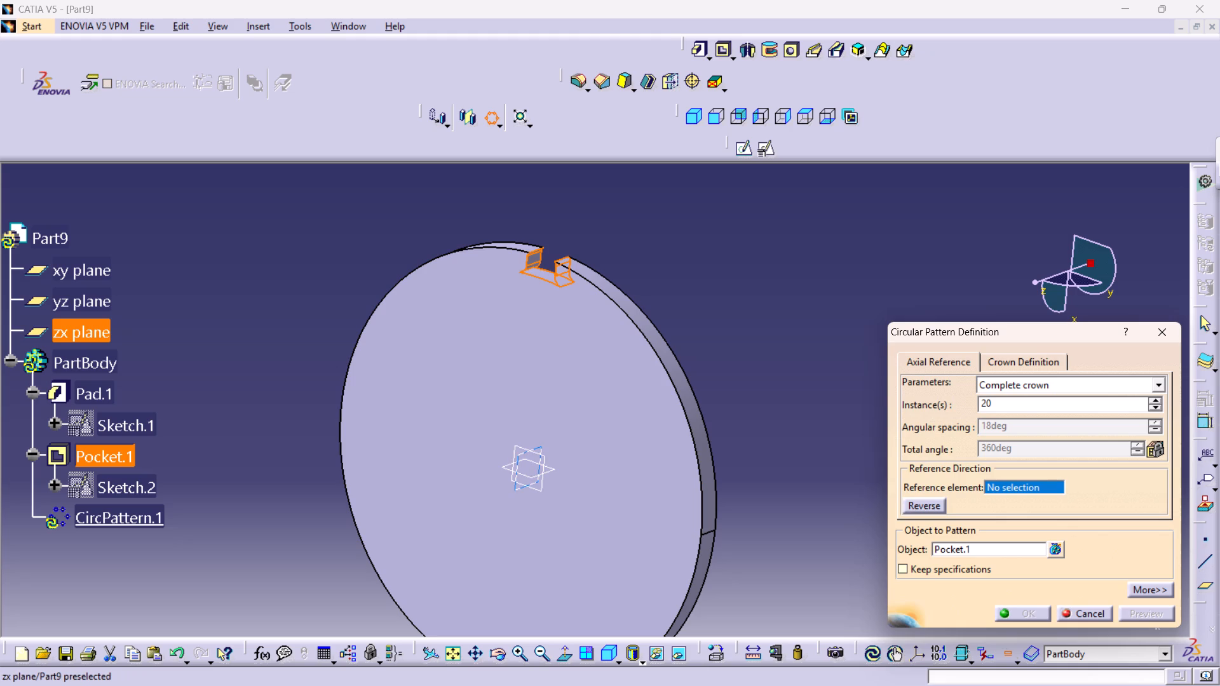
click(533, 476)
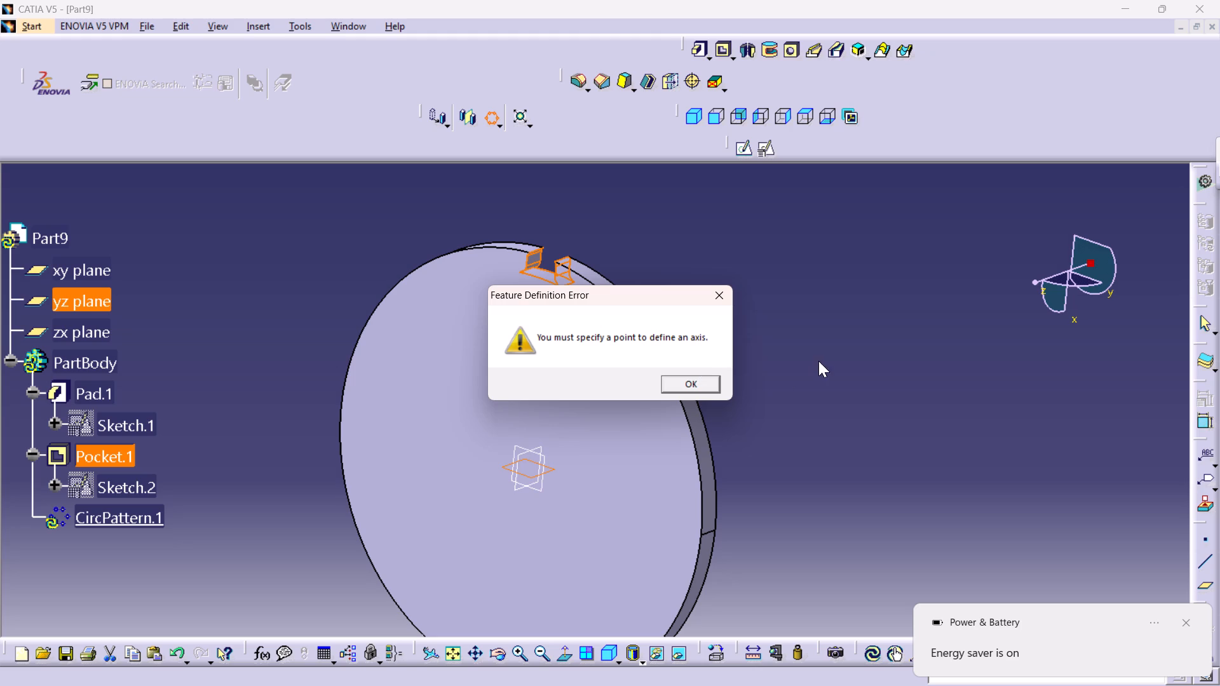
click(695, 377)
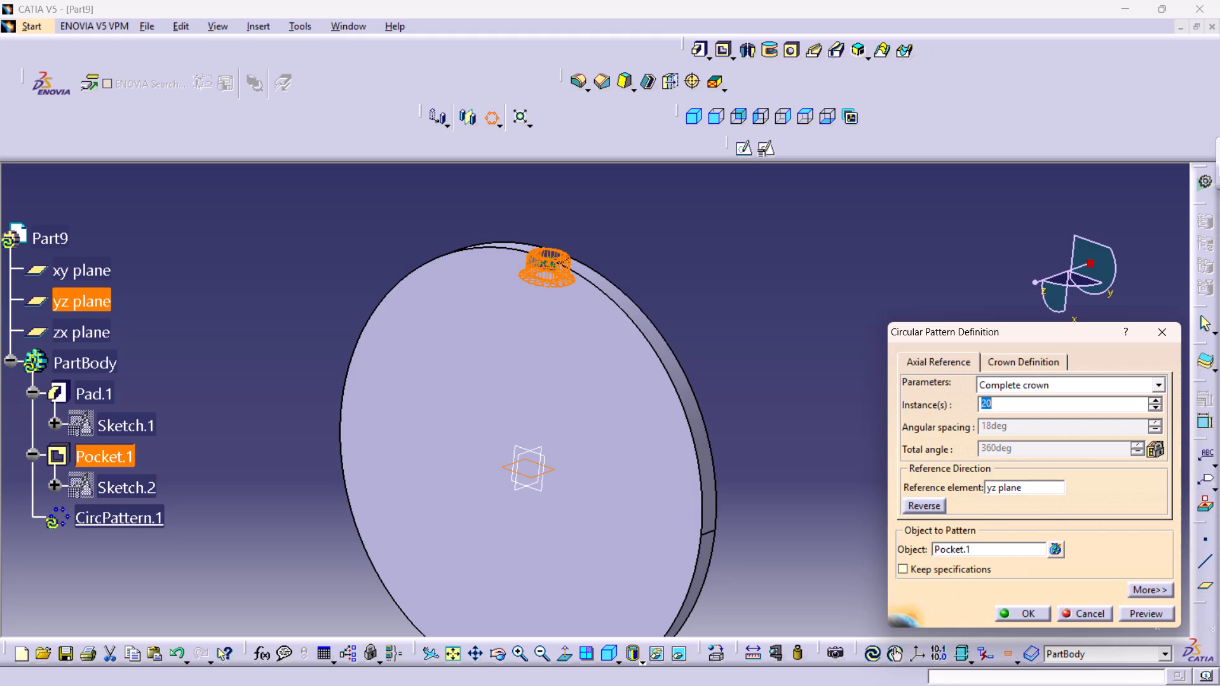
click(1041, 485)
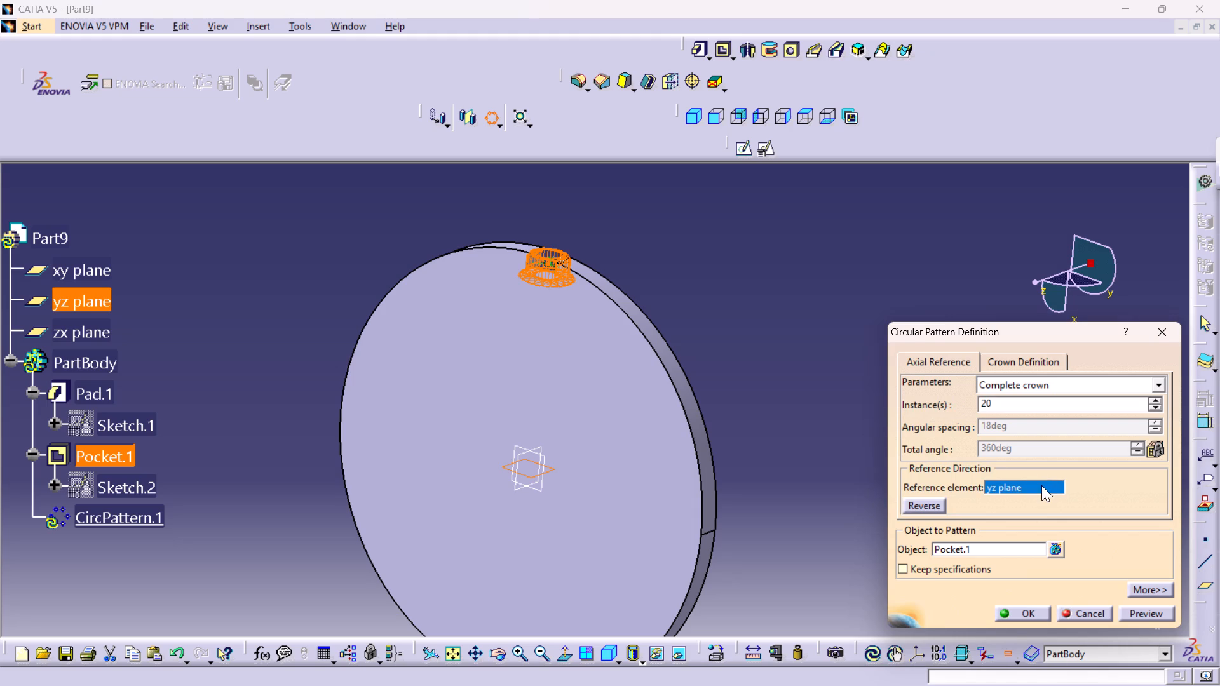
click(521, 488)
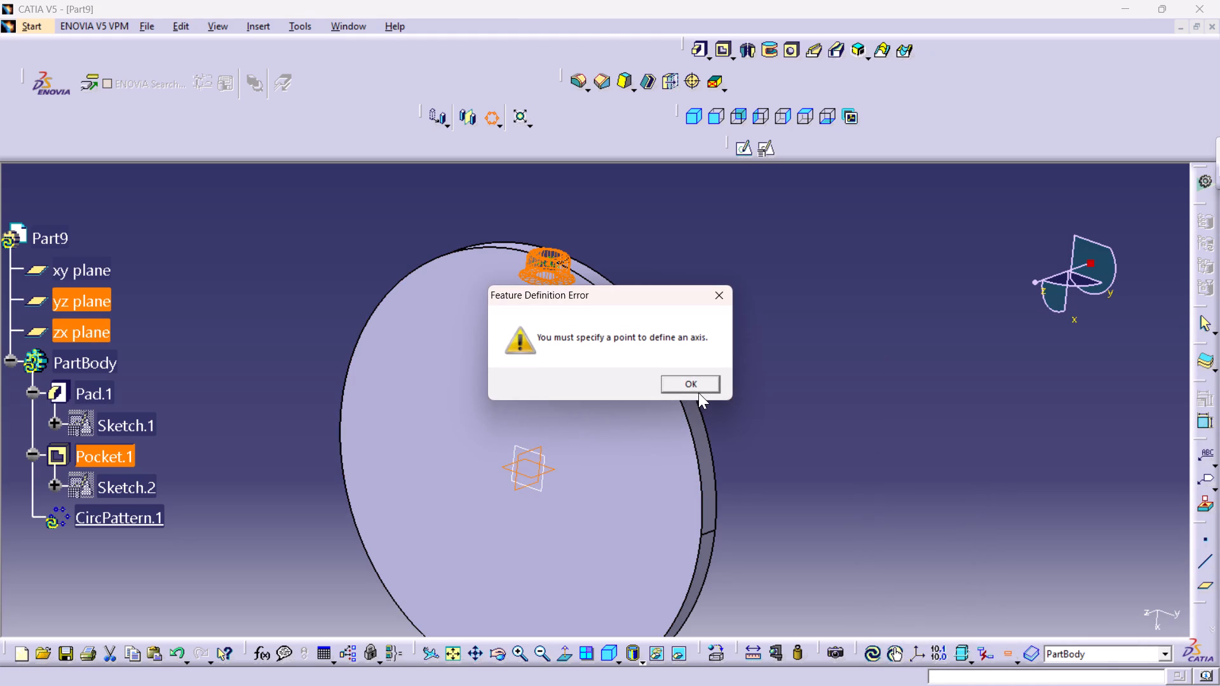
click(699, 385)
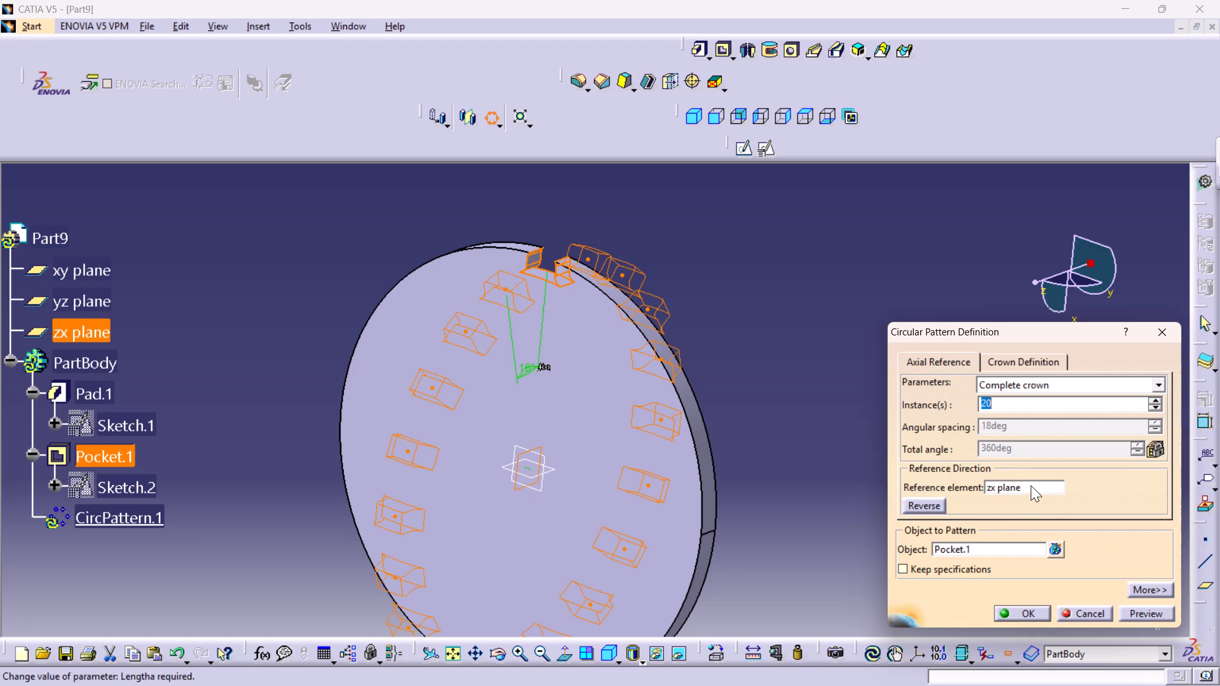
Set the Z Axis as the pattern's reference element and create the circular pattern.
right_click(1031, 480)
right_click(1028, 487)
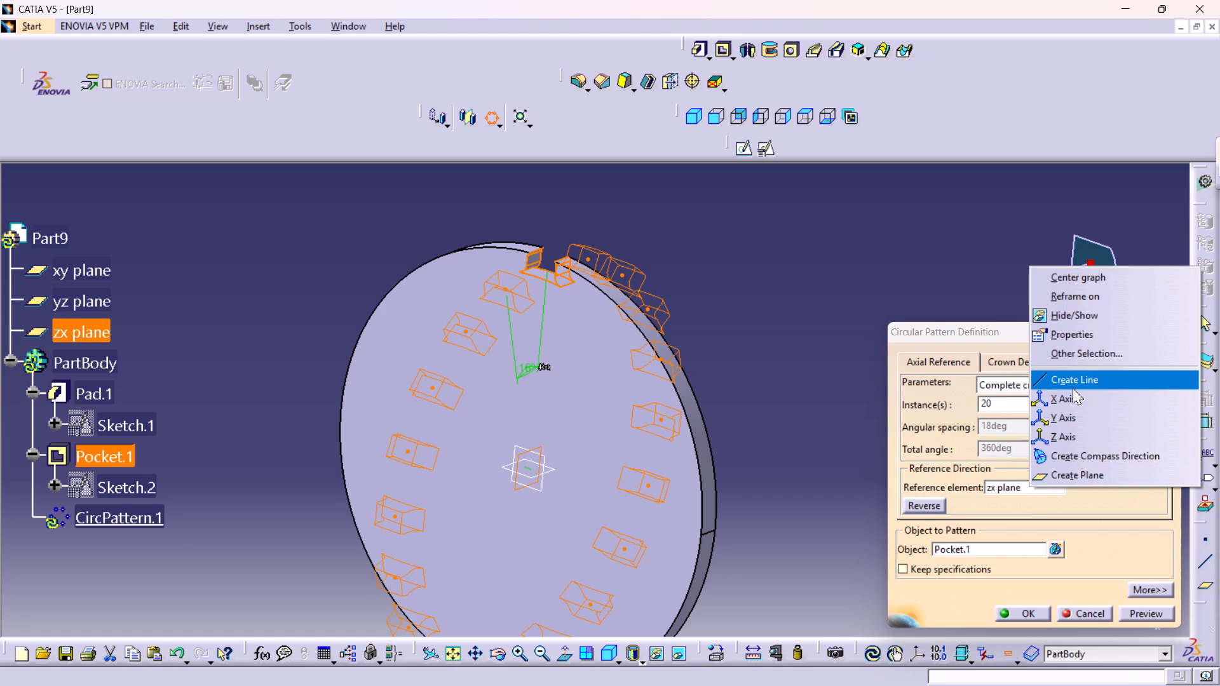
click(1060, 436)
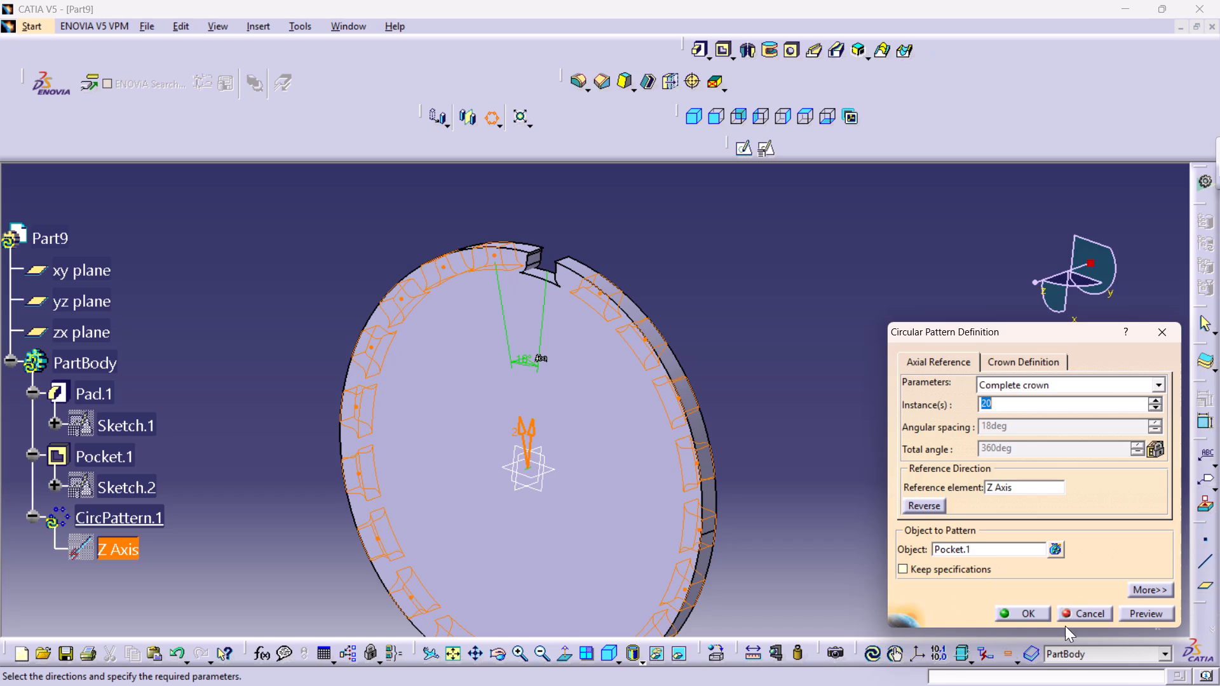
click(1017, 615)
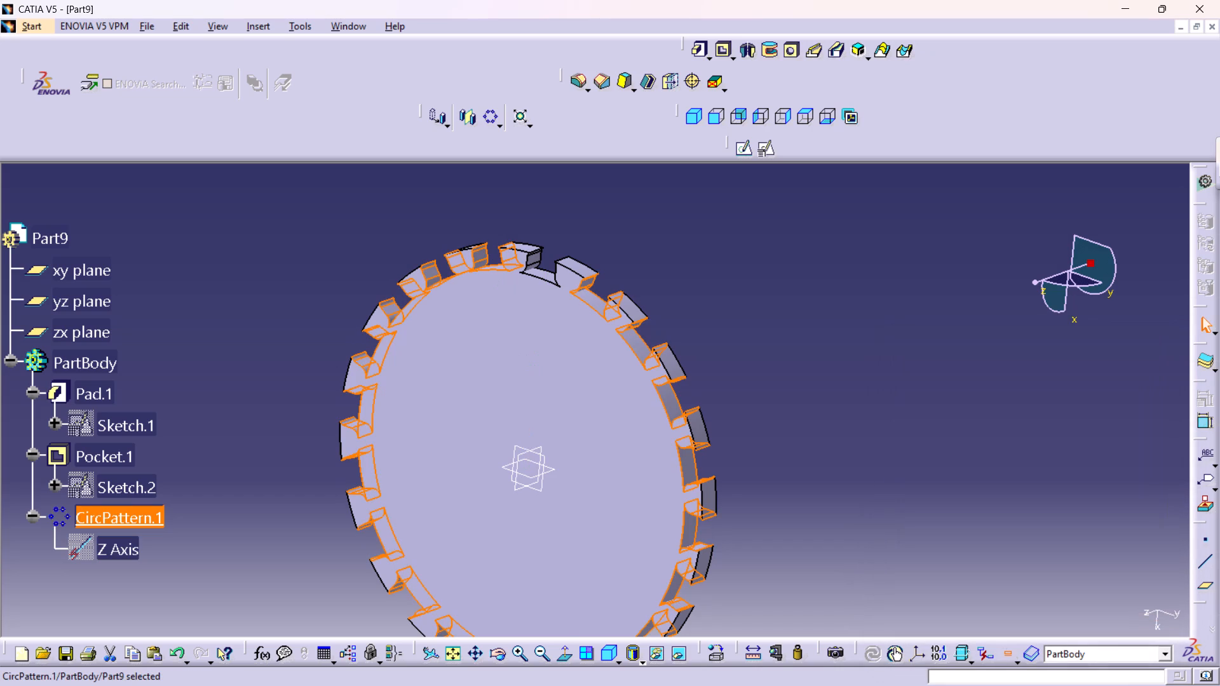
Examine the patterned notches around the disc's rim from several angles and up close.
click(740, 516)
middle_drag(620, 515, 673, 474)
right_click(673, 474)
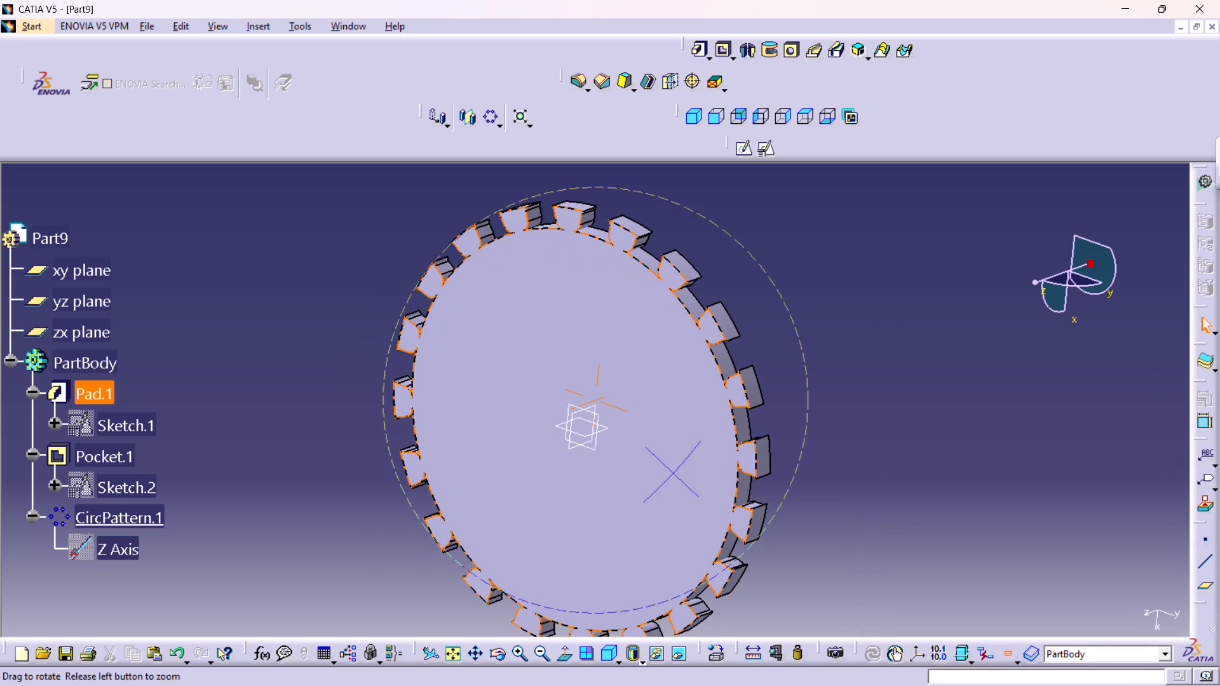
middle_drag(673, 474, 721, 417)
middle_drag(627, 340, 761, 370)
right_drag(627, 340, 761, 370)
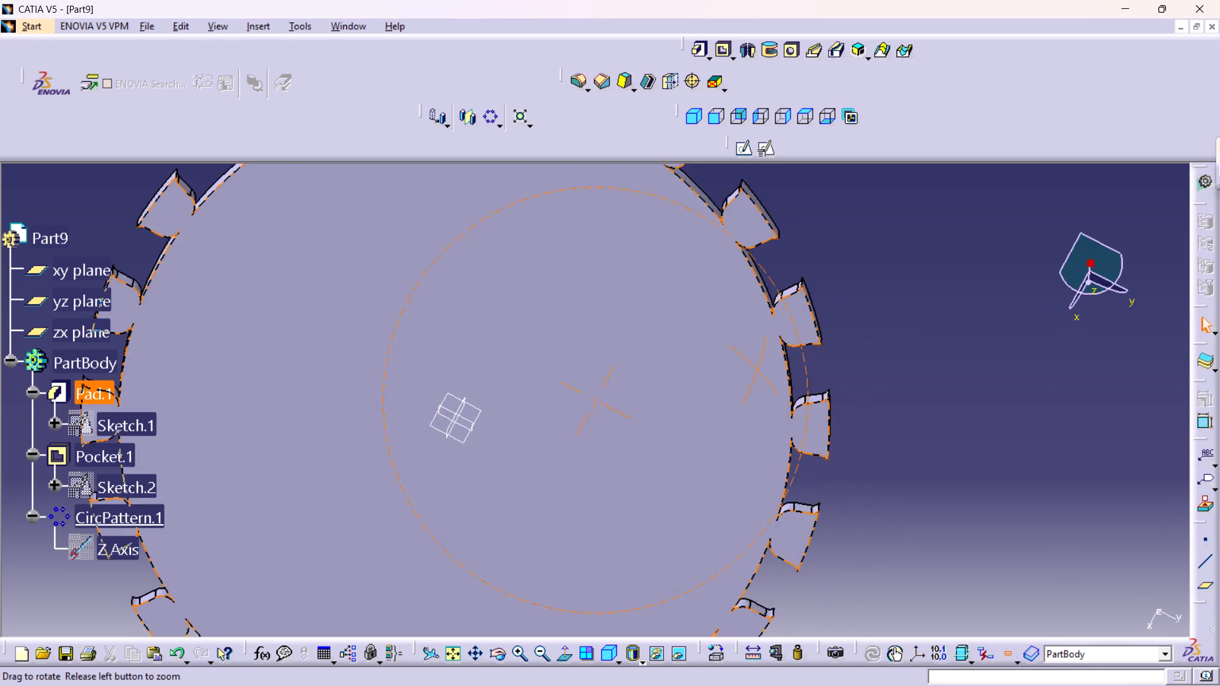
right_drag(761, 370, 768, 370)
middle_drag(761, 370, 768, 370)
middle_drag(617, 314, 581, 245)
right_drag(617, 313, 581, 245)
middle_drag(581, 245, 581, 246)
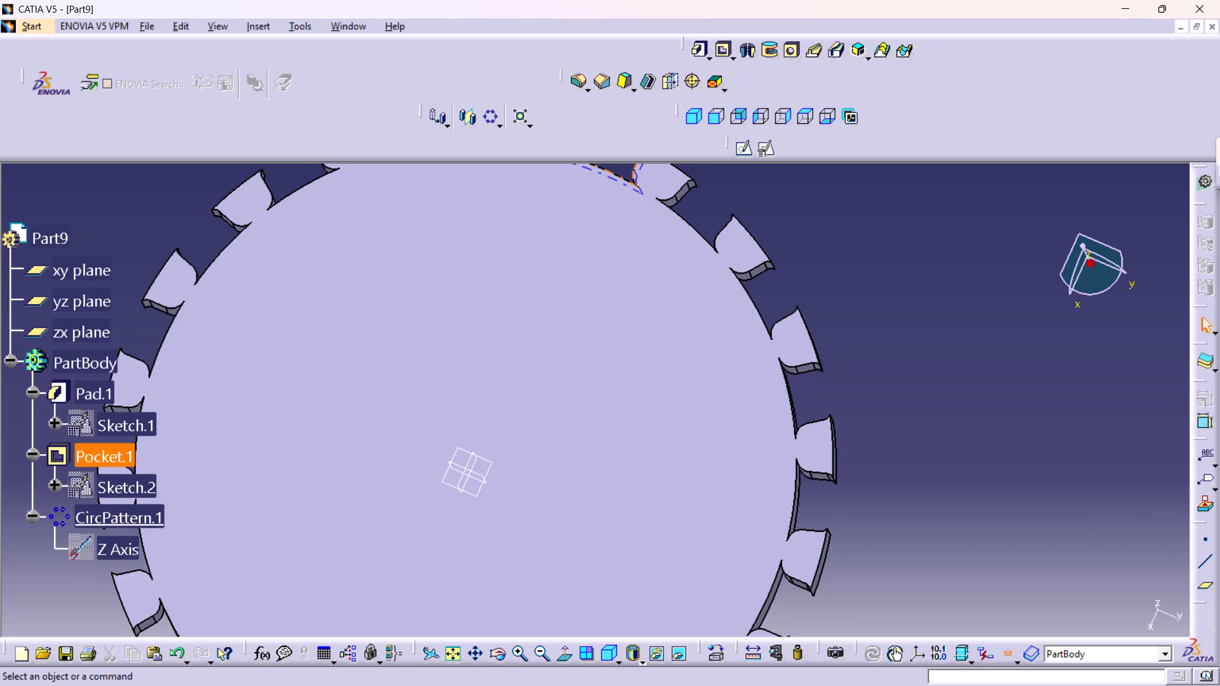
Open the notch pocket's sketch for editing.
scroll(103, 451, down, 1)
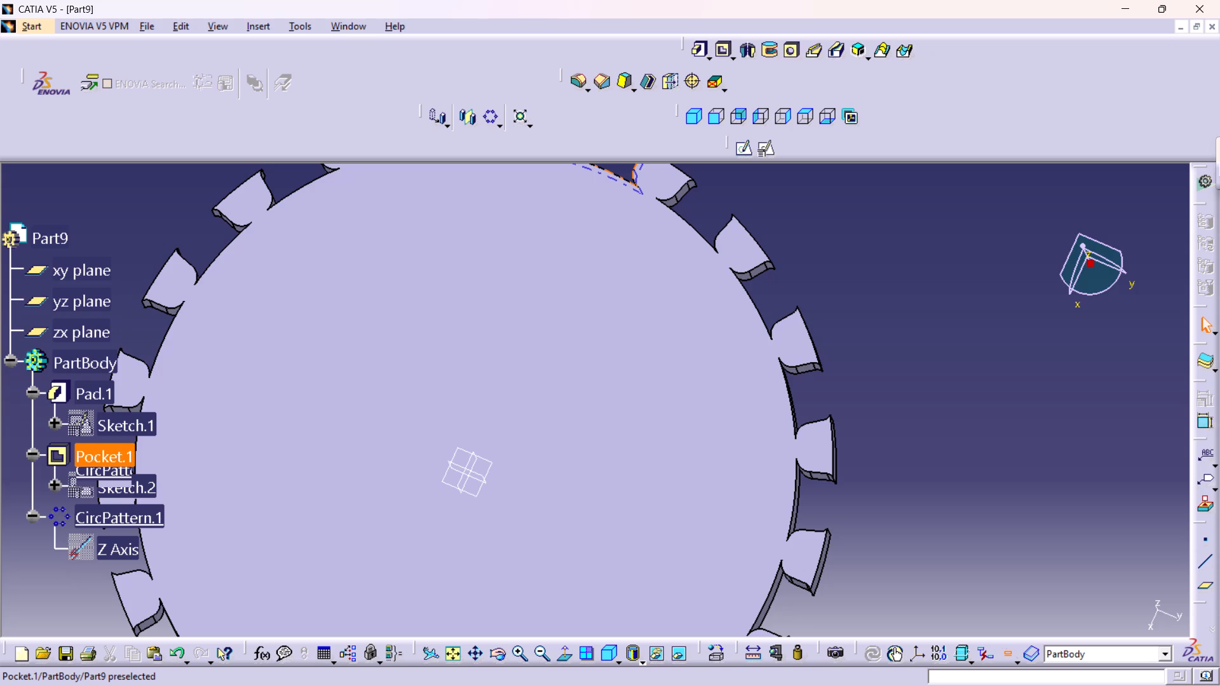
double_click(128, 443)
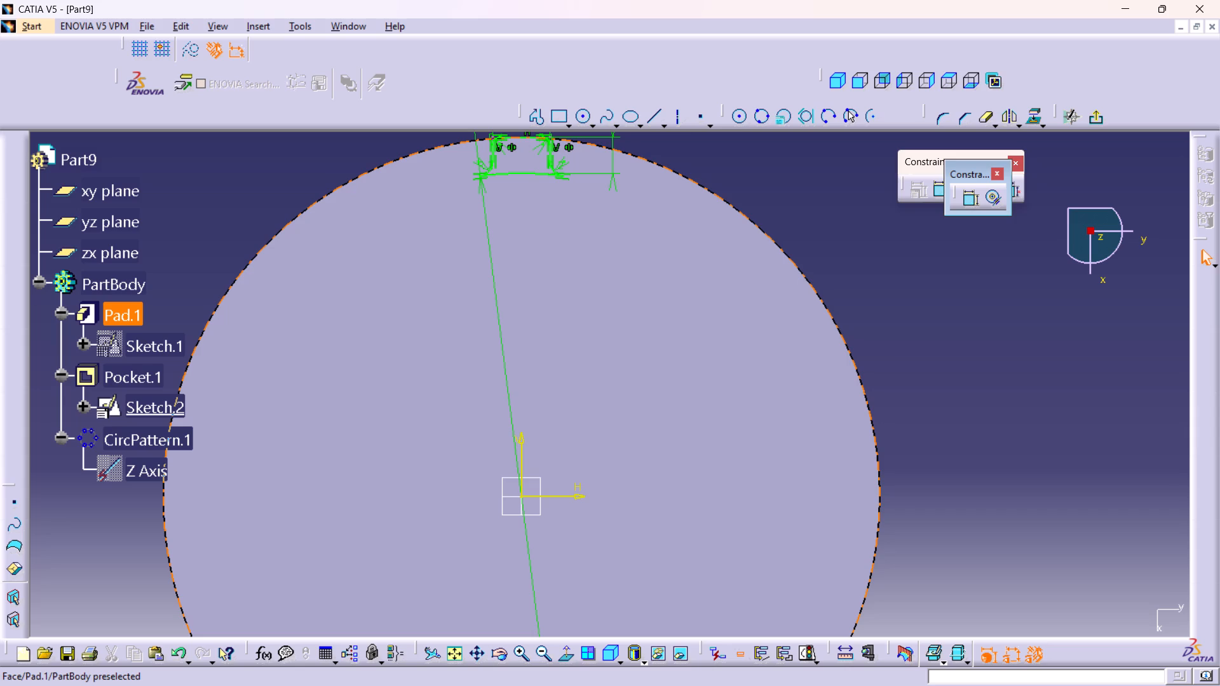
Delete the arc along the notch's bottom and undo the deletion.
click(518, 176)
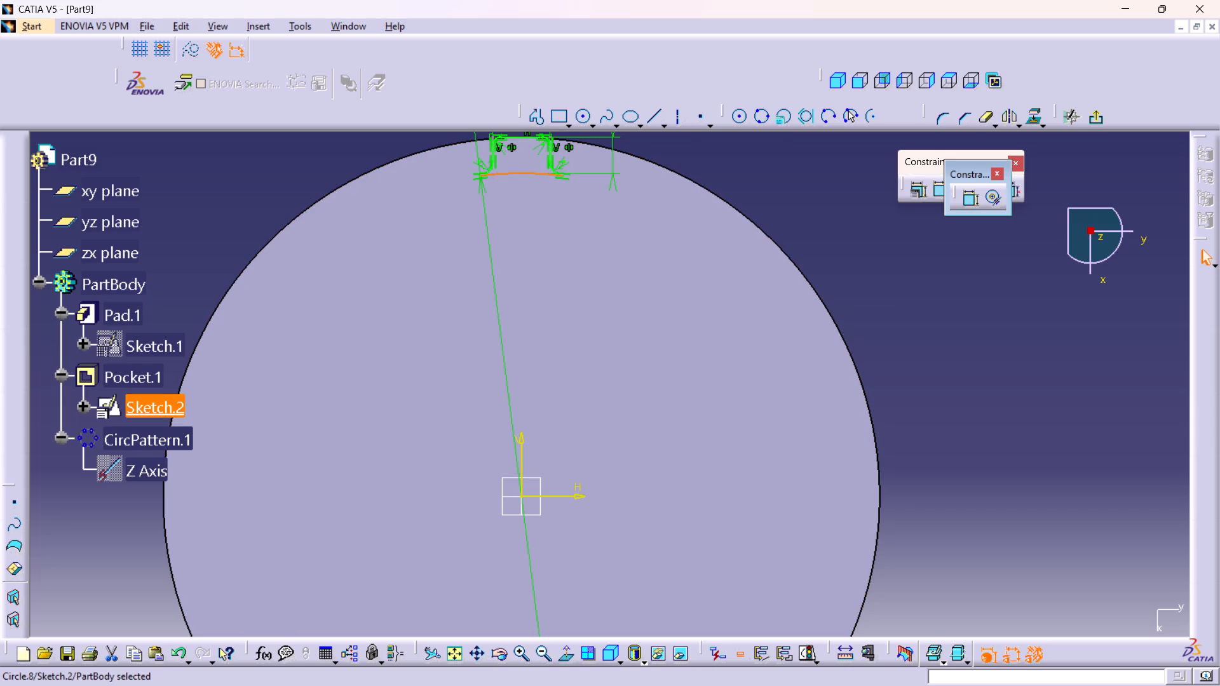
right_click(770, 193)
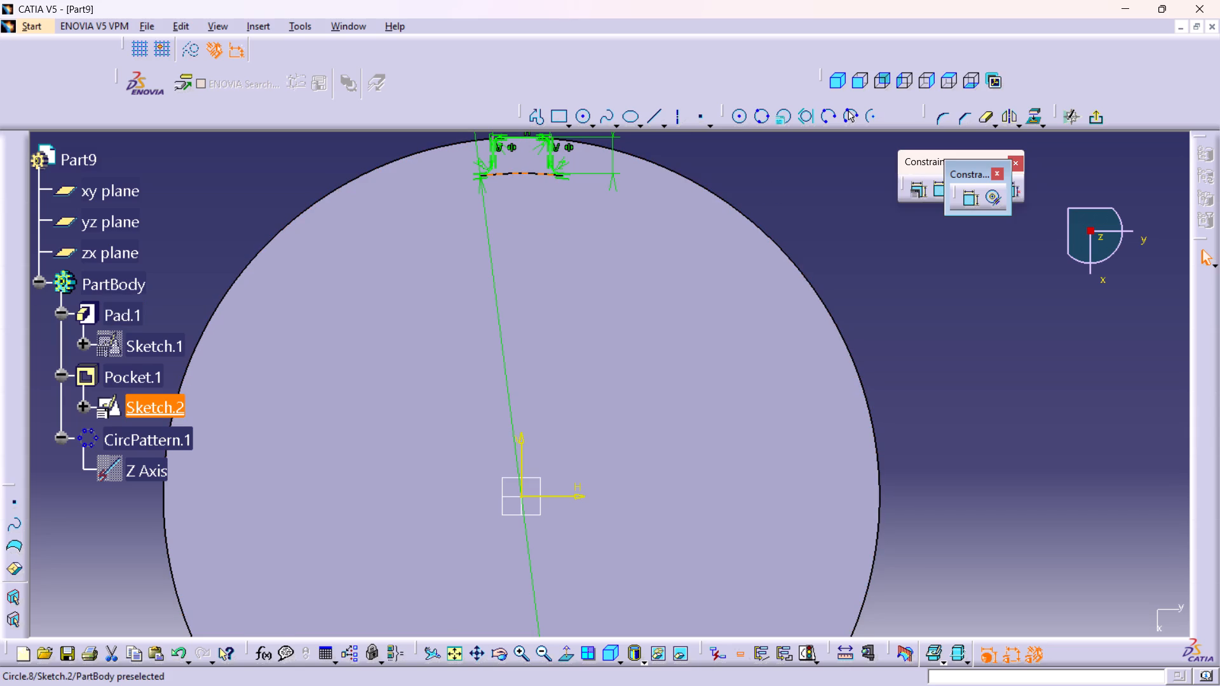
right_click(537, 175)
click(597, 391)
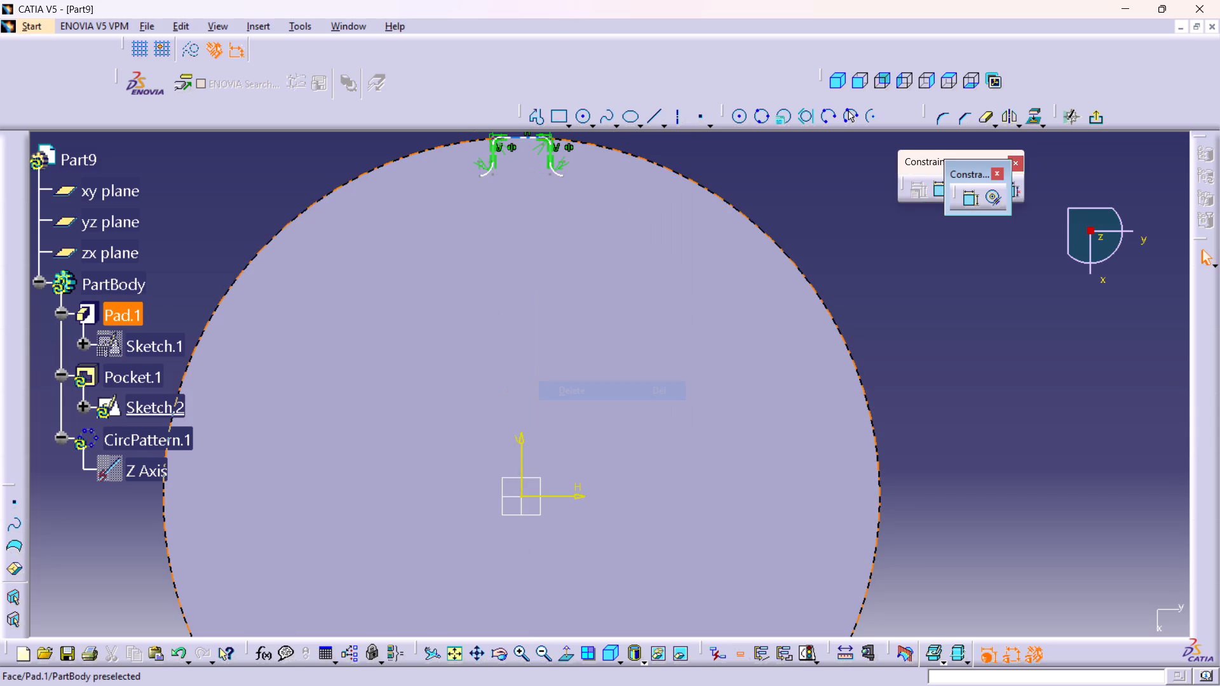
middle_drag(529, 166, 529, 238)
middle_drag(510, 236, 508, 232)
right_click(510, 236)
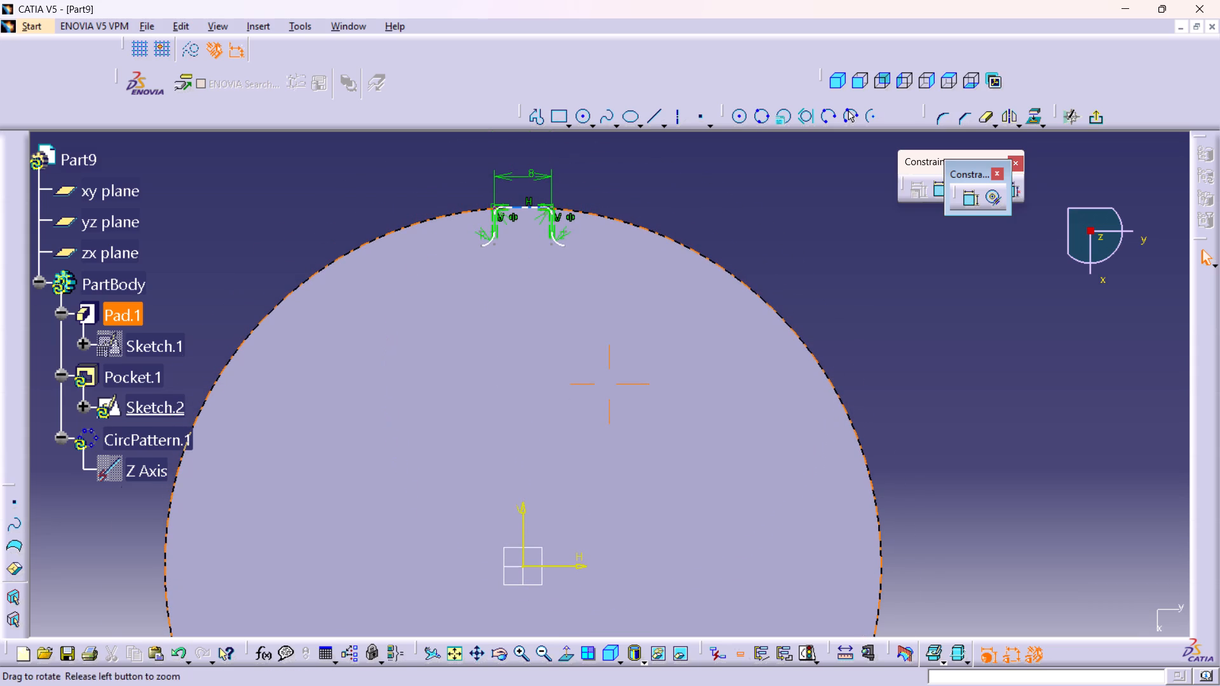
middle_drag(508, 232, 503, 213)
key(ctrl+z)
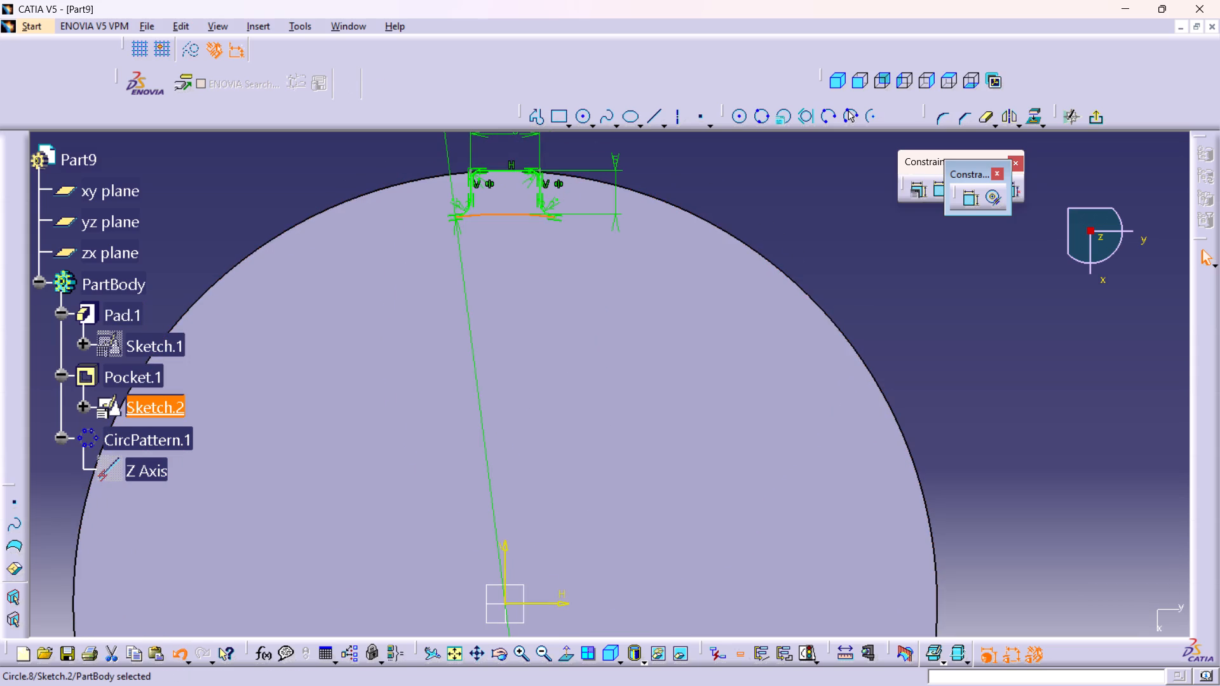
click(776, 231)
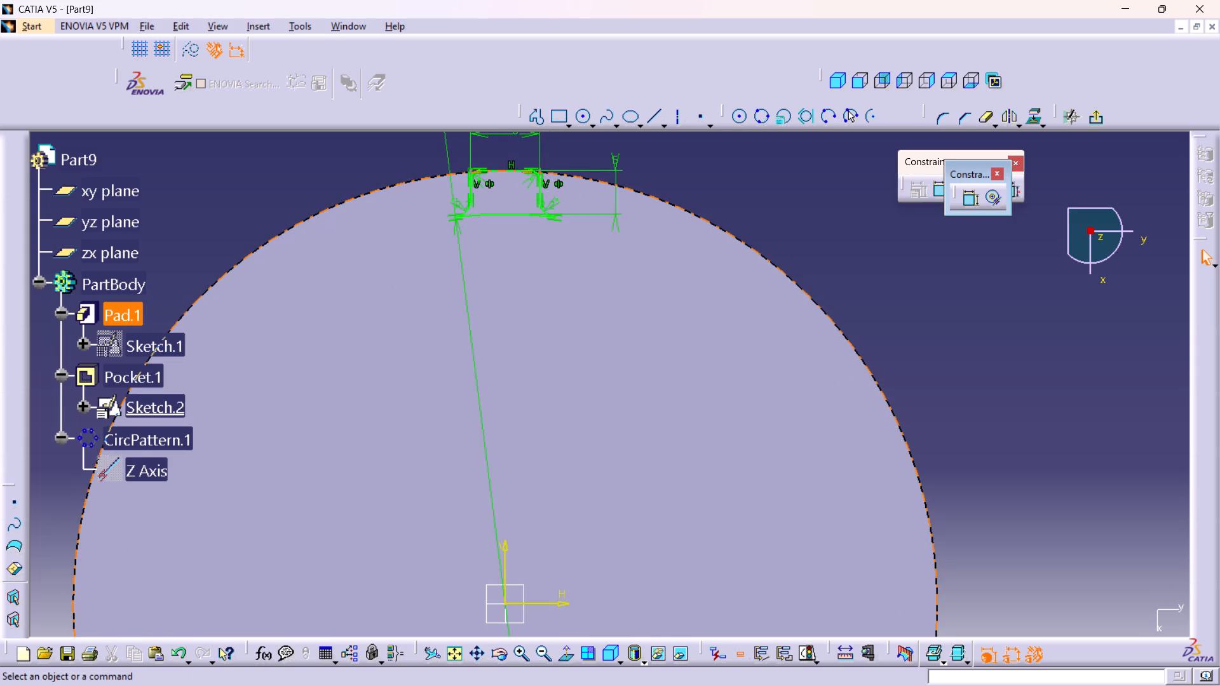
Examine up close where the notch's lower-right 2 mm rounded corner meets the bottom arc.
middle_drag(466, 238, 457, 219)
right_click(466, 238)
middle_drag(479, 274, 485, 318)
middle_drag(478, 277, 470, 221)
right_click(478, 277)
middle_drag(470, 219, 490, 326)
middle_drag(512, 245, 504, 174)
right_click(512, 245)
middle_drag(478, 203, 522, 393)
middle_drag(464, 300, 461, 288)
right_click(464, 300)
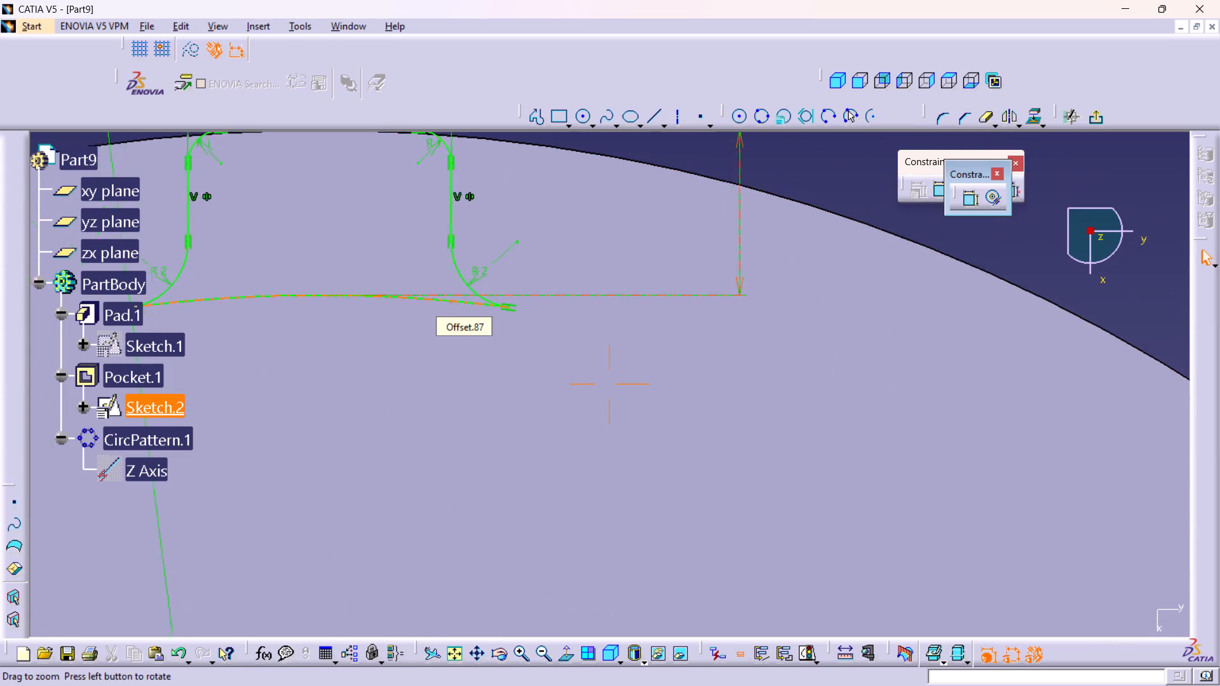
middle_drag(461, 288, 428, 163)
middle_drag(313, 282, 573, 478)
middle_drag(414, 295, 400, 229)
right_click(414, 295)
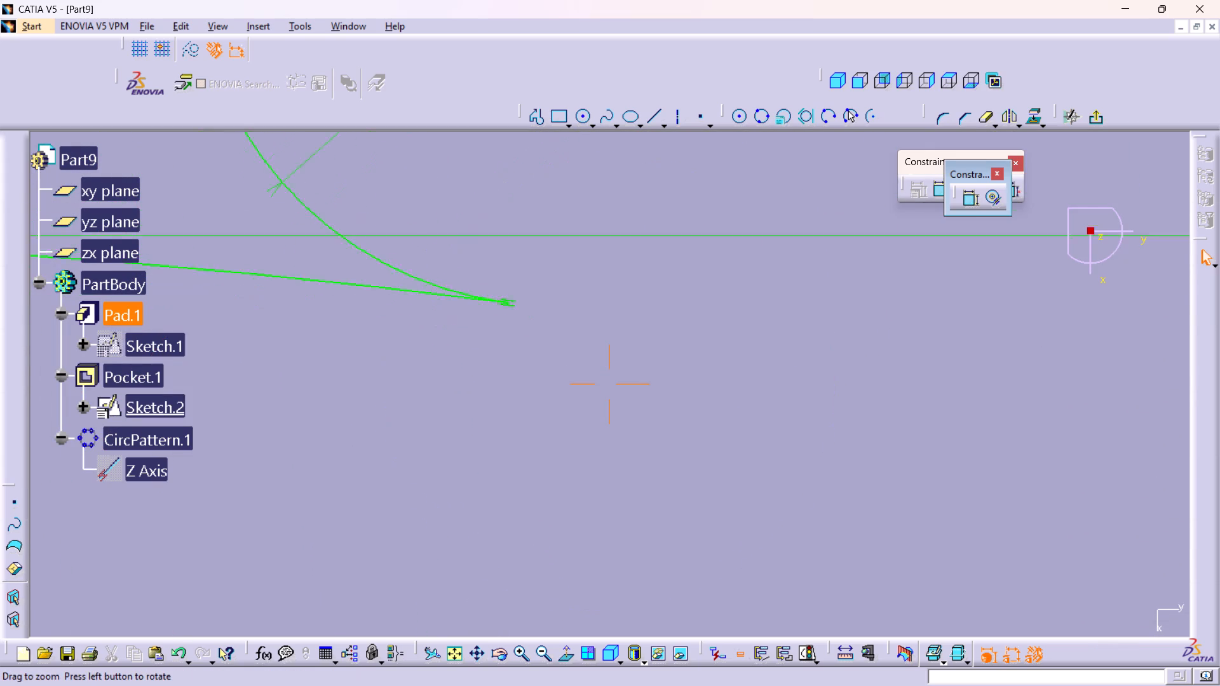
middle_drag(400, 229, 393, 210)
middle_drag(415, 309, 390, 217)
right_click(415, 309)
middle_drag(381, 236, 558, 350)
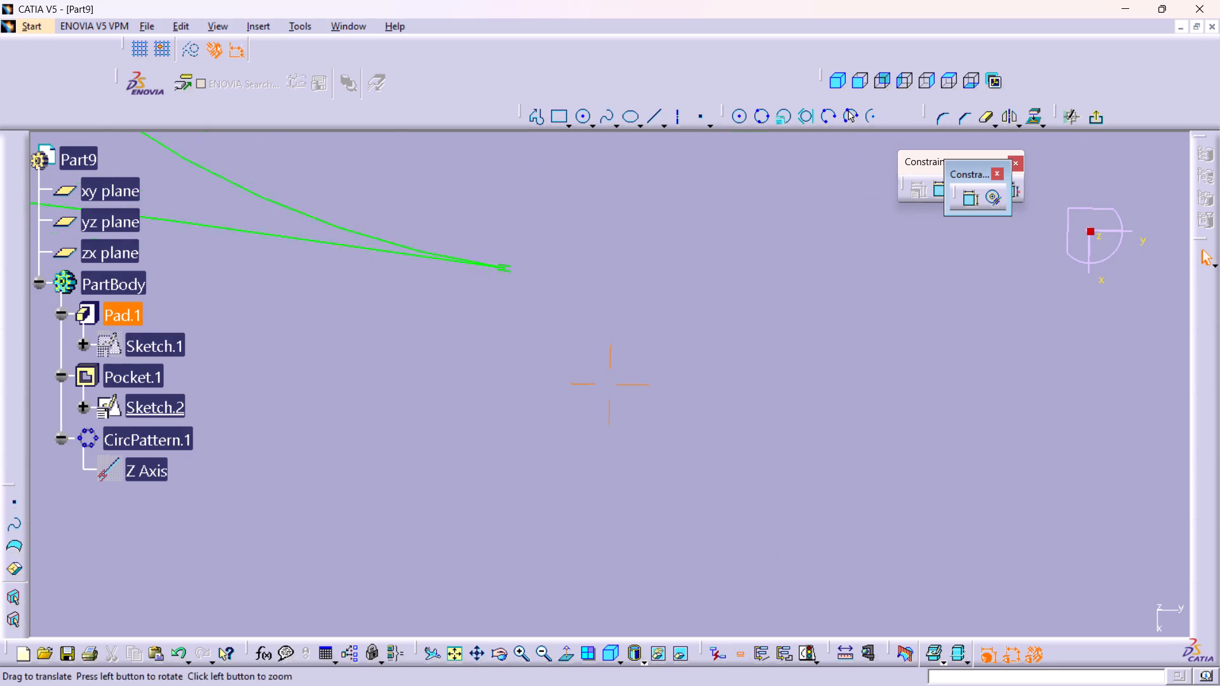
middle_drag(558, 350, 589, 379)
middle_drag(424, 274, 579, 443)
middle_drag(457, 326, 530, 427)
right_click(457, 326)
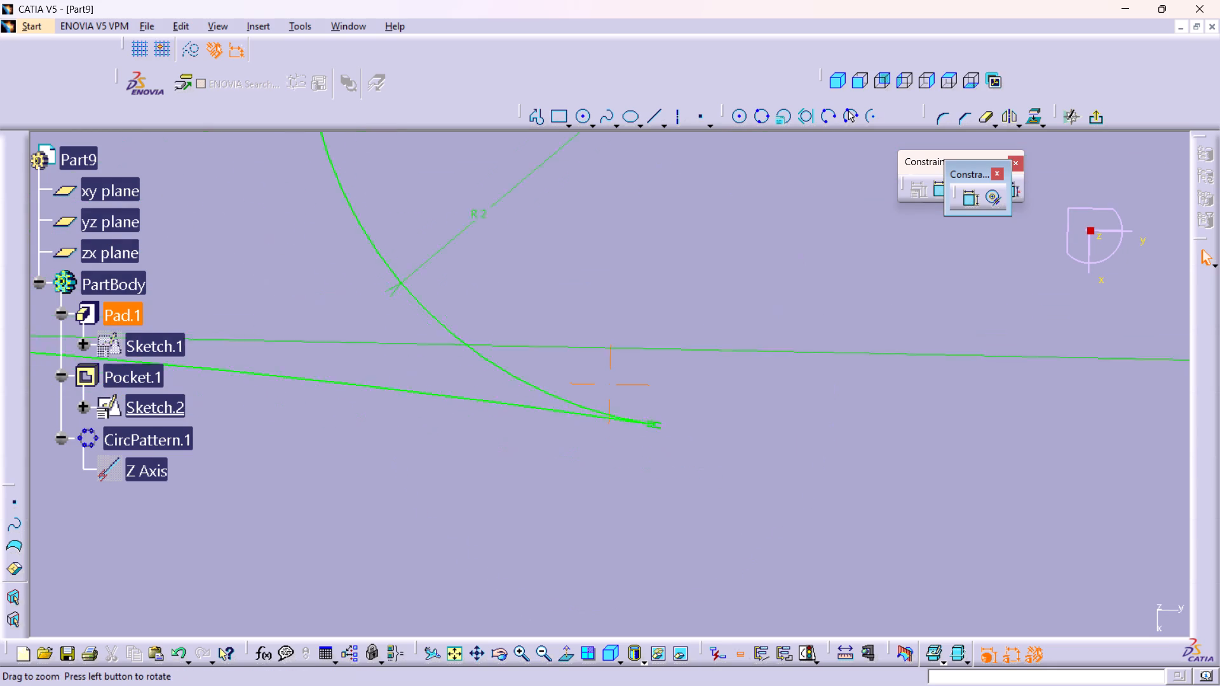
middle_drag(530, 427, 632, 537)
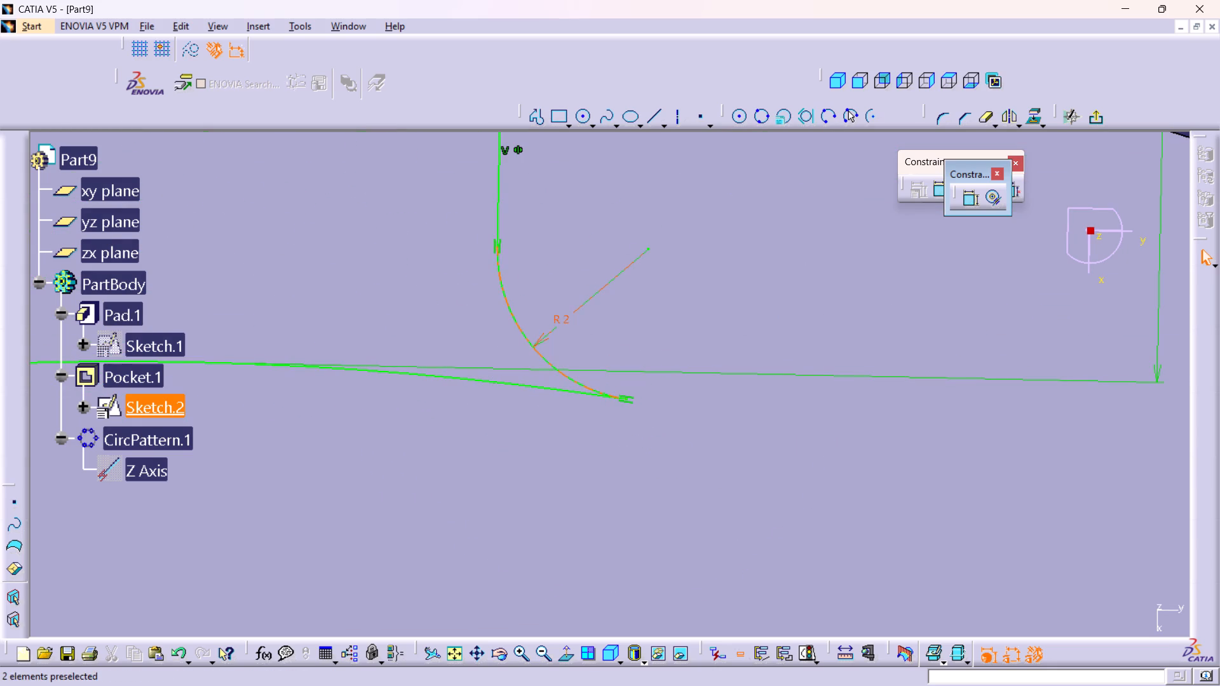
Open the radius constraint of the notch's lower-right rounded corner and examine the notch profile around it.
double_click(562, 322)
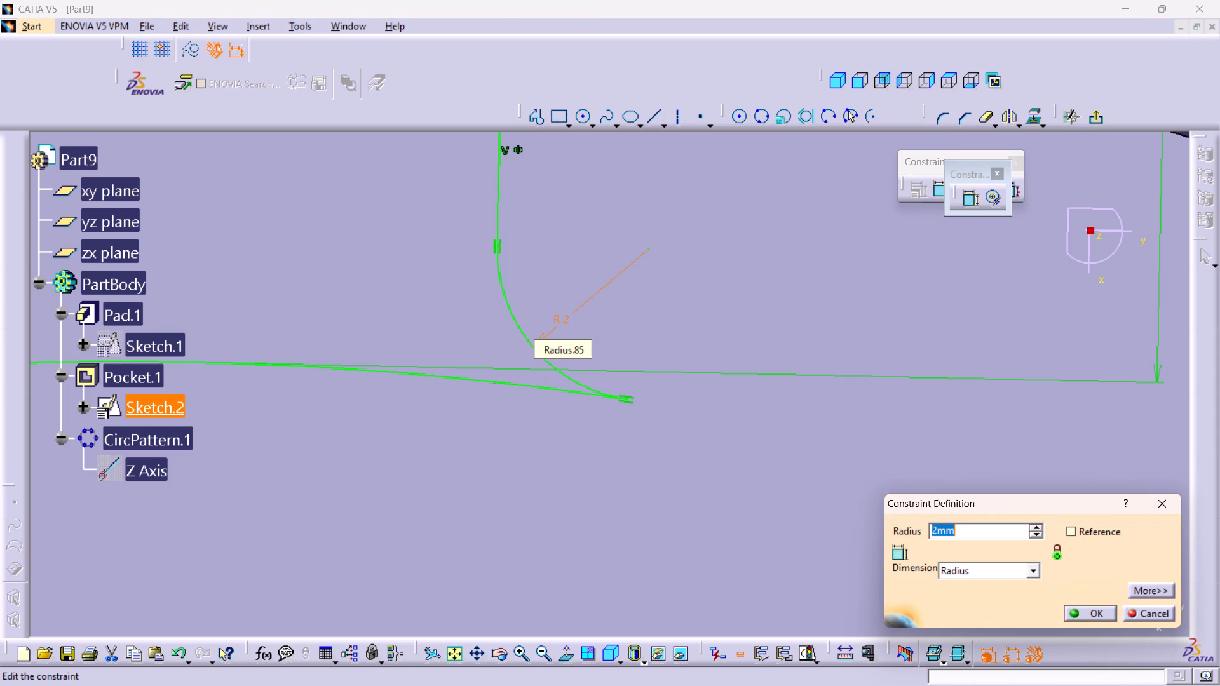
click(389, 276)
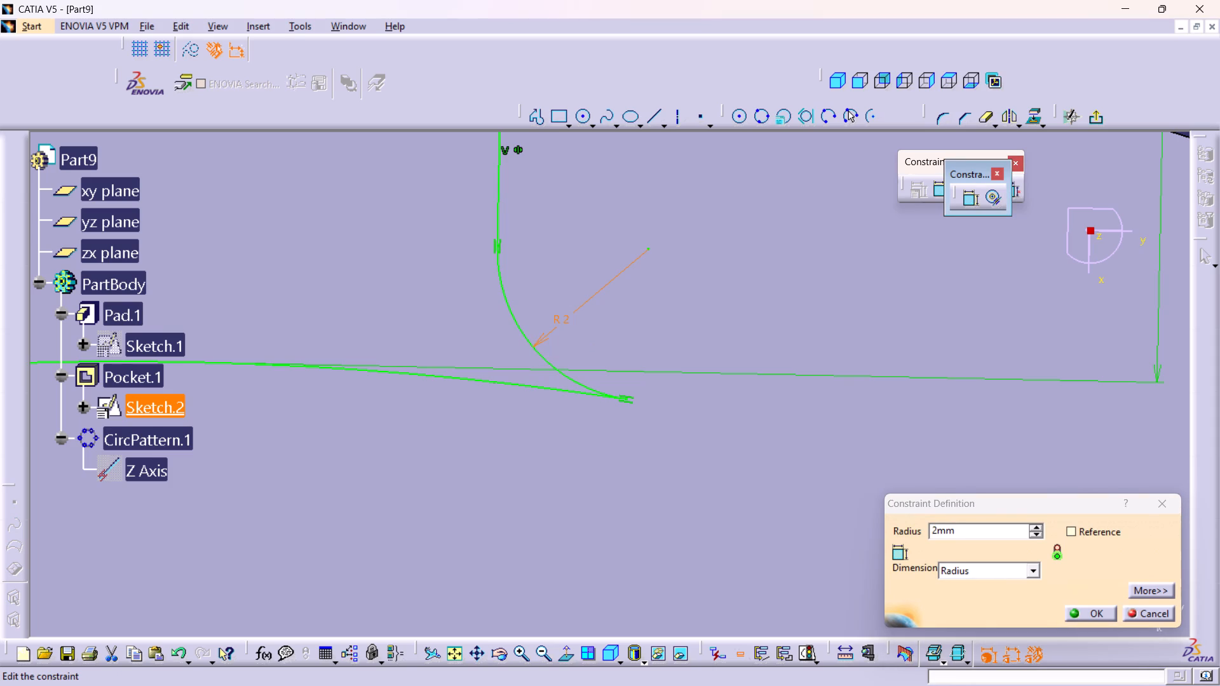
click(1151, 501)
middle_drag(378, 258, 464, 439)
right_click(378, 258)
click(468, 356)
middle_drag(501, 351, 463, 238)
right_click(501, 351)
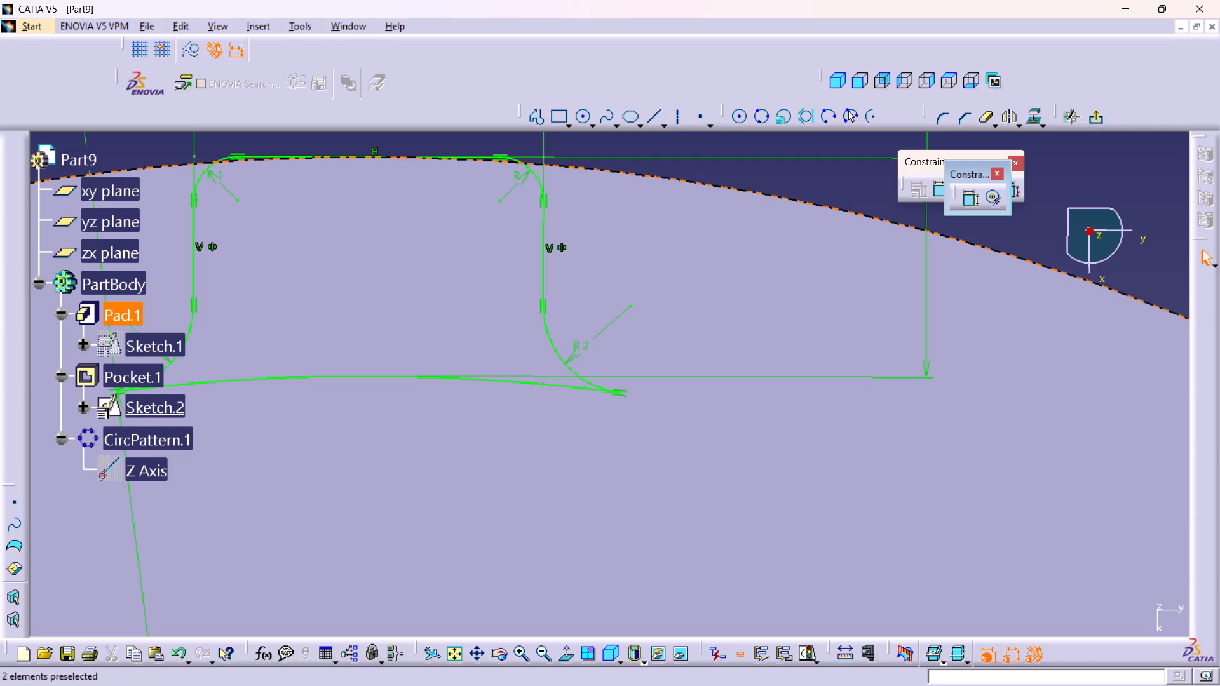
Undo back through the circular pattern, the notch pocket and its sketch, until only the disc's pad is left.
key(ctrl+z)
key(ctrl+z)
key(ctrl+z)
key(ctrl+z)
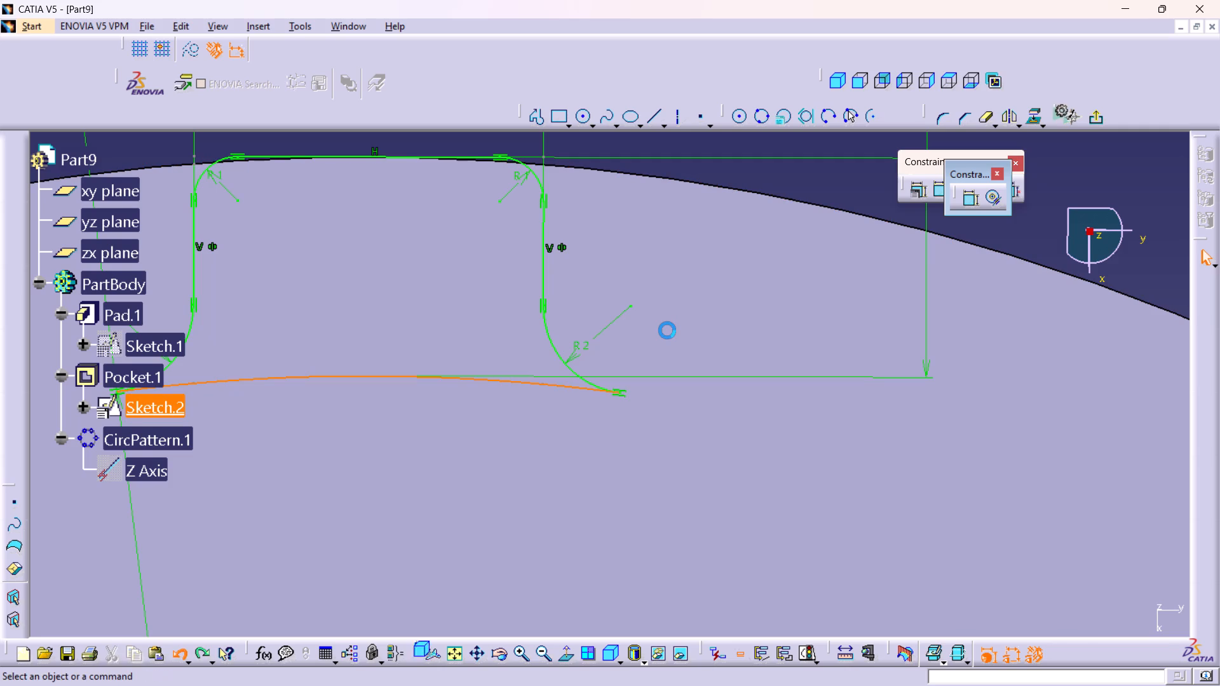
key(ctrl+z)
key(ctrl+z)
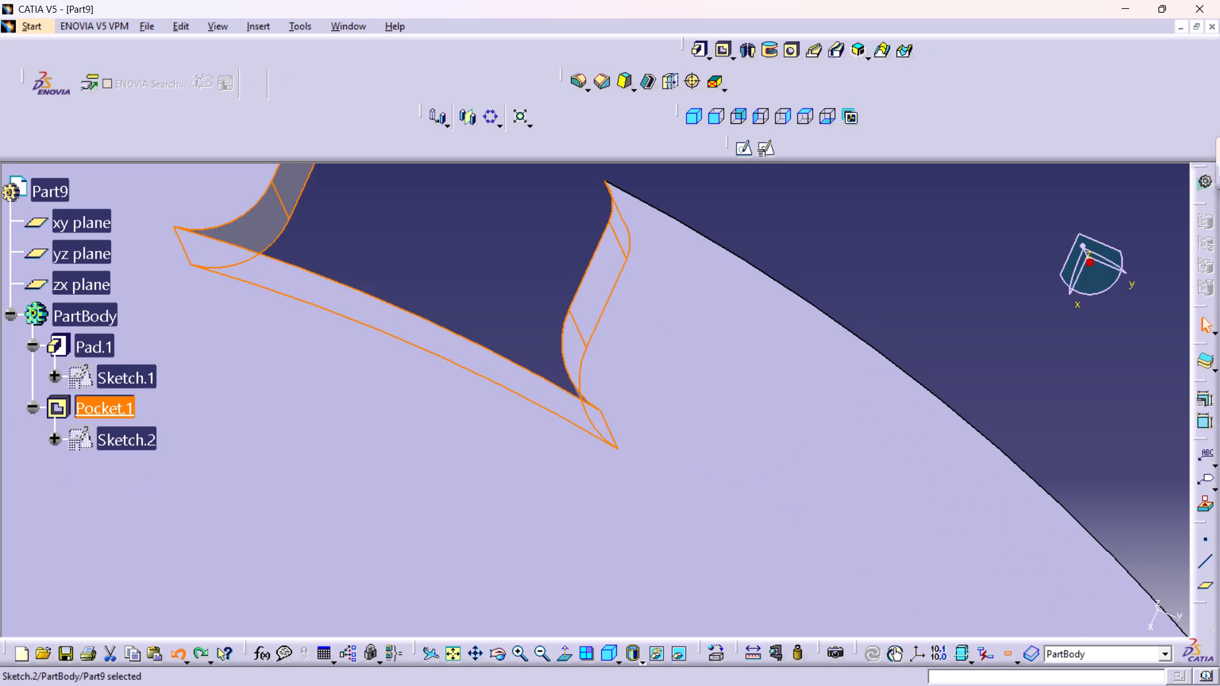
key(ctrl+z)
key(ctrl+z)
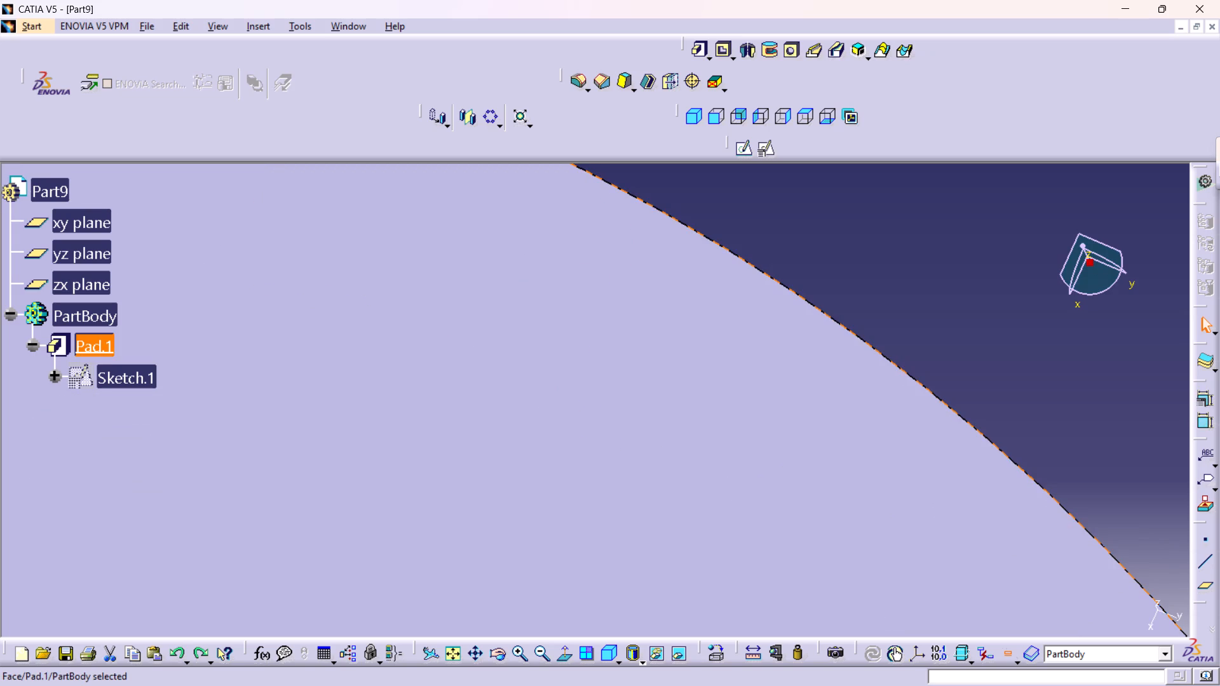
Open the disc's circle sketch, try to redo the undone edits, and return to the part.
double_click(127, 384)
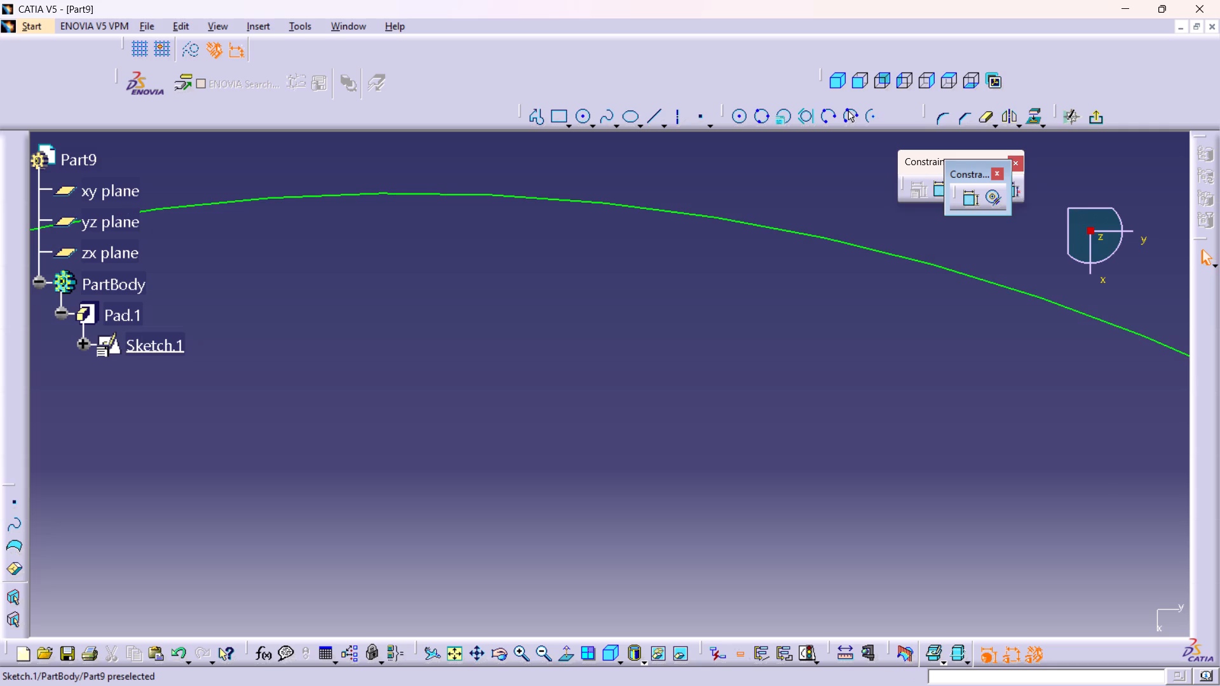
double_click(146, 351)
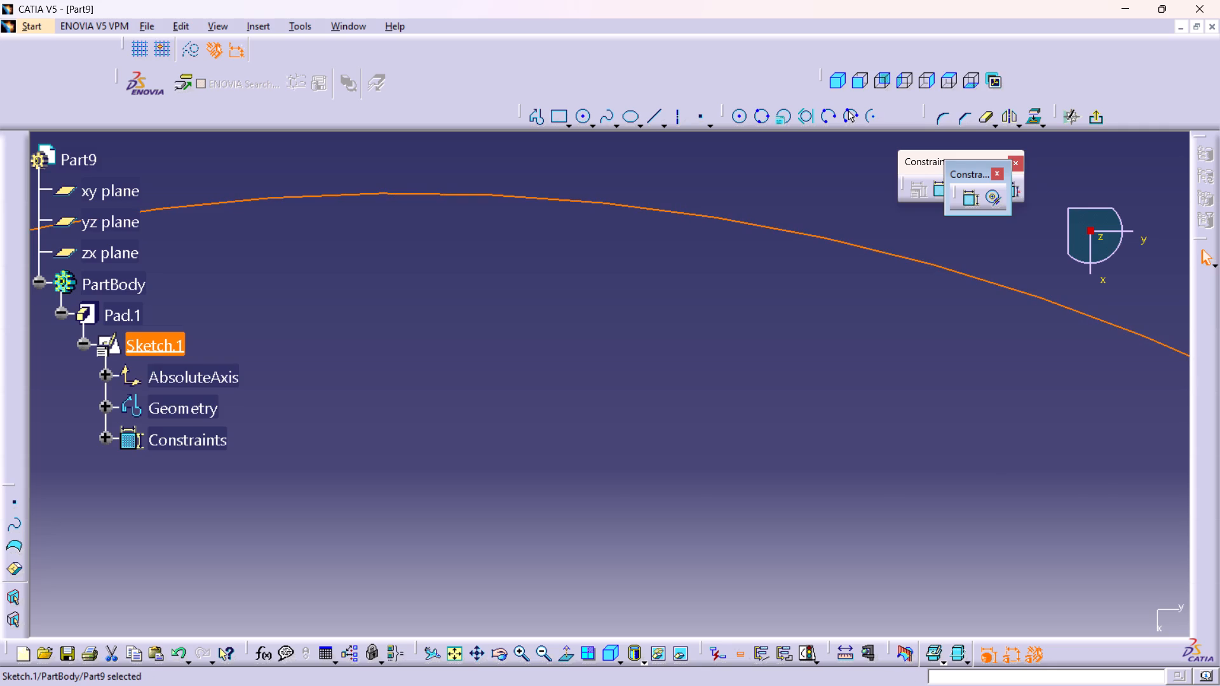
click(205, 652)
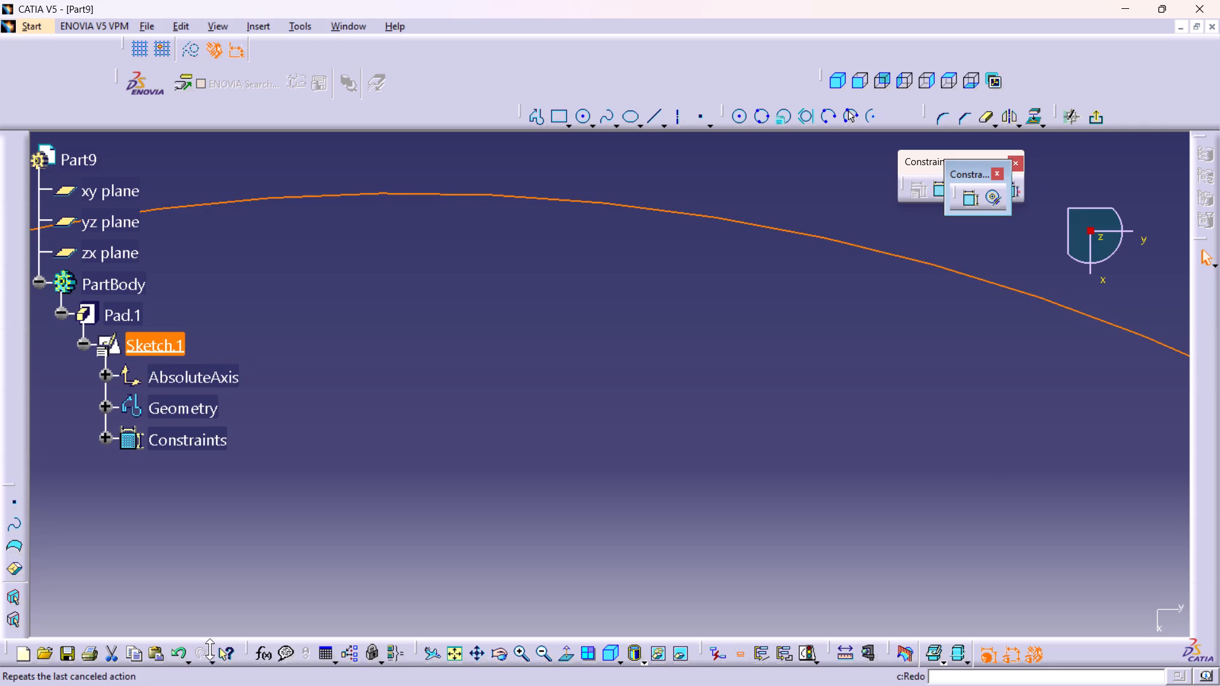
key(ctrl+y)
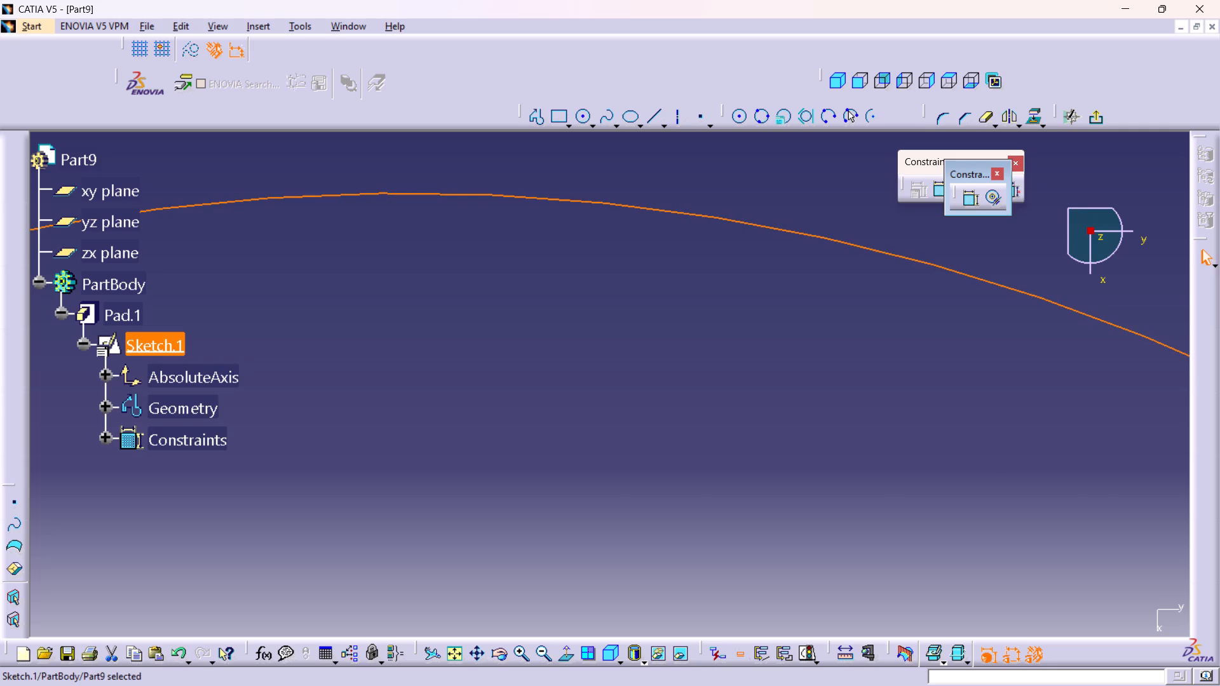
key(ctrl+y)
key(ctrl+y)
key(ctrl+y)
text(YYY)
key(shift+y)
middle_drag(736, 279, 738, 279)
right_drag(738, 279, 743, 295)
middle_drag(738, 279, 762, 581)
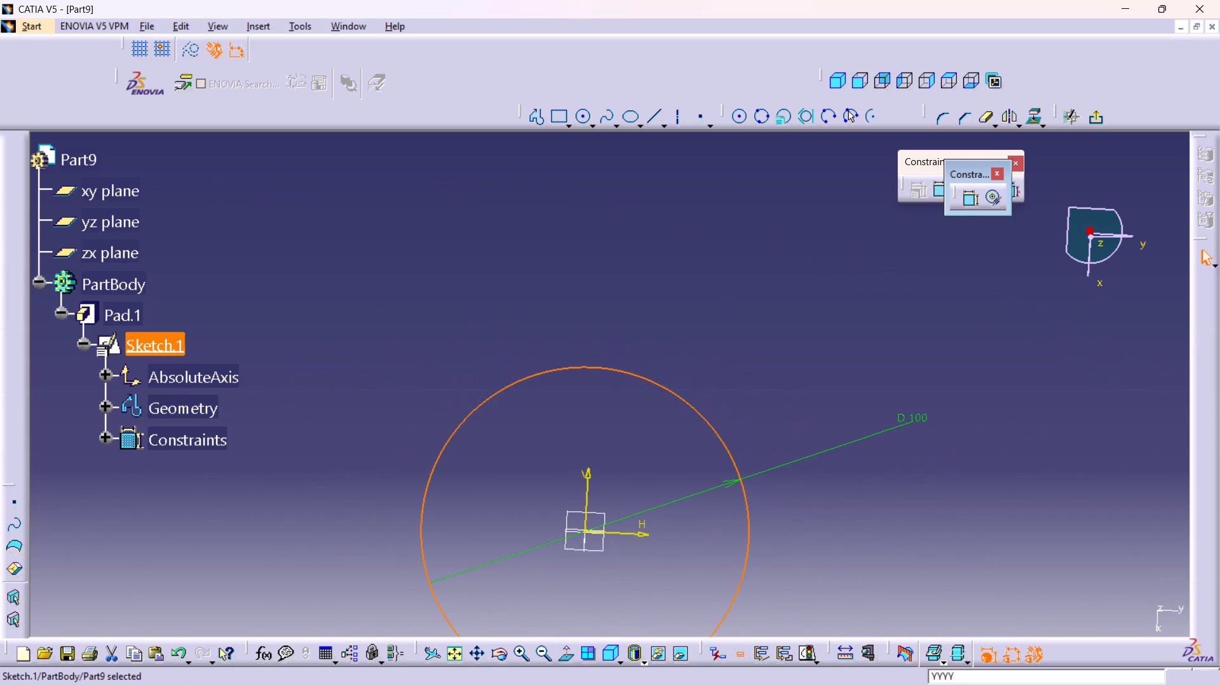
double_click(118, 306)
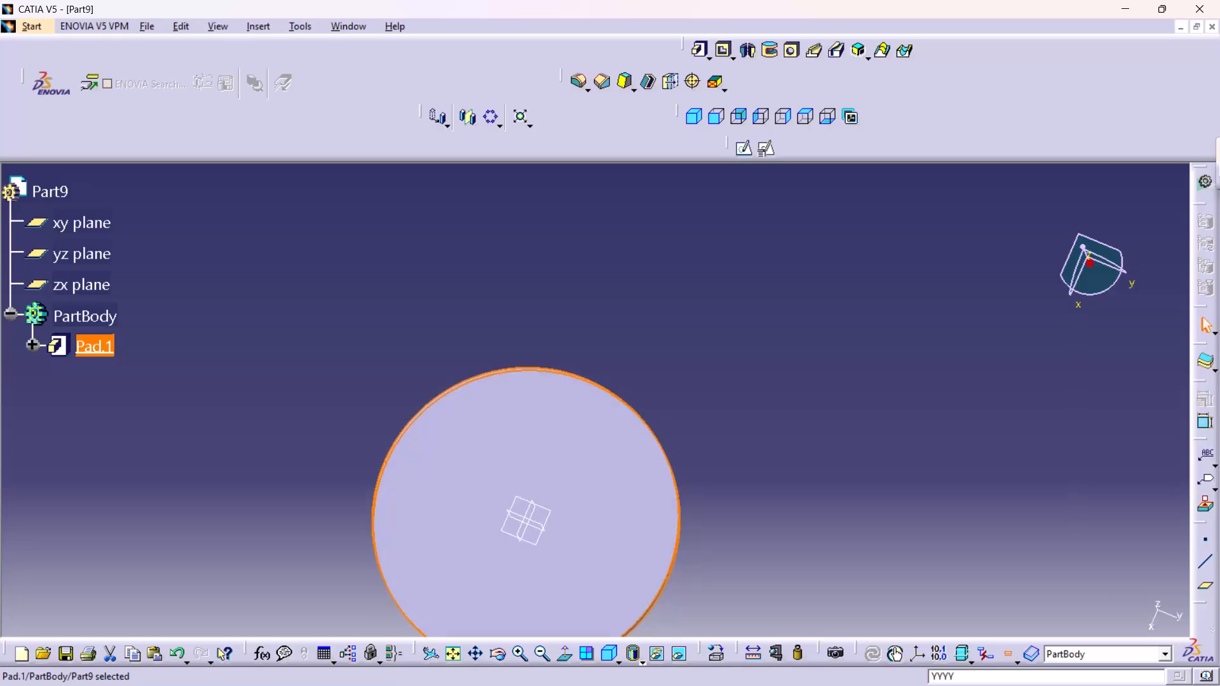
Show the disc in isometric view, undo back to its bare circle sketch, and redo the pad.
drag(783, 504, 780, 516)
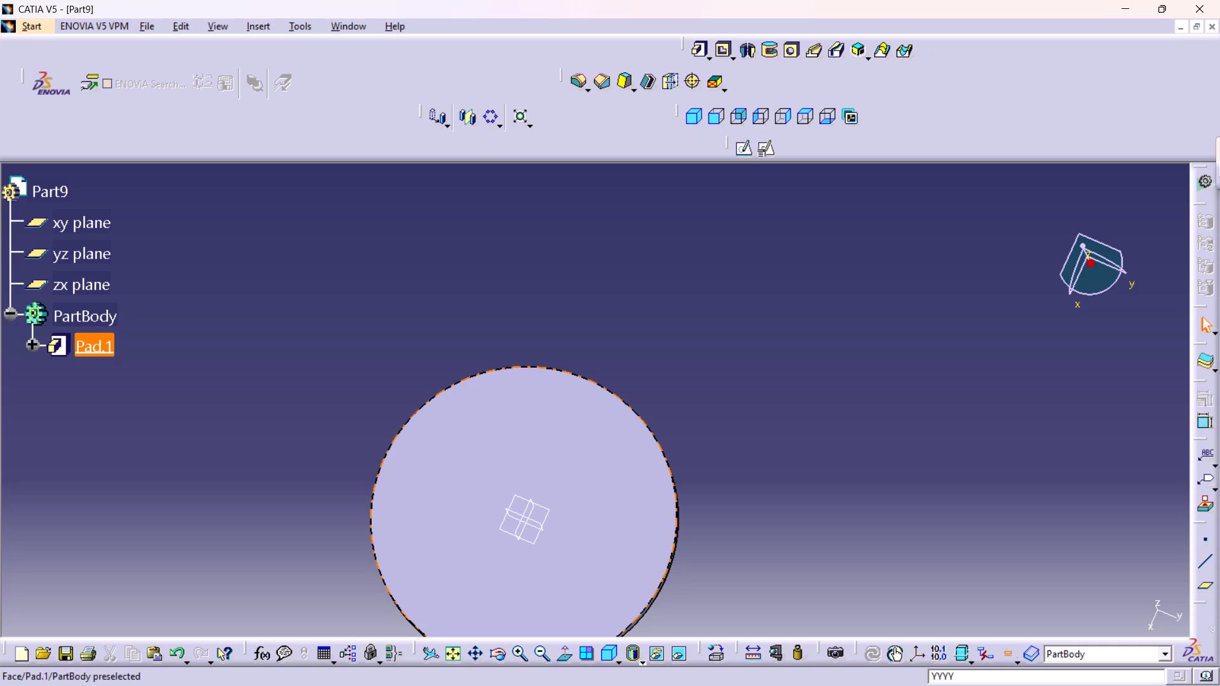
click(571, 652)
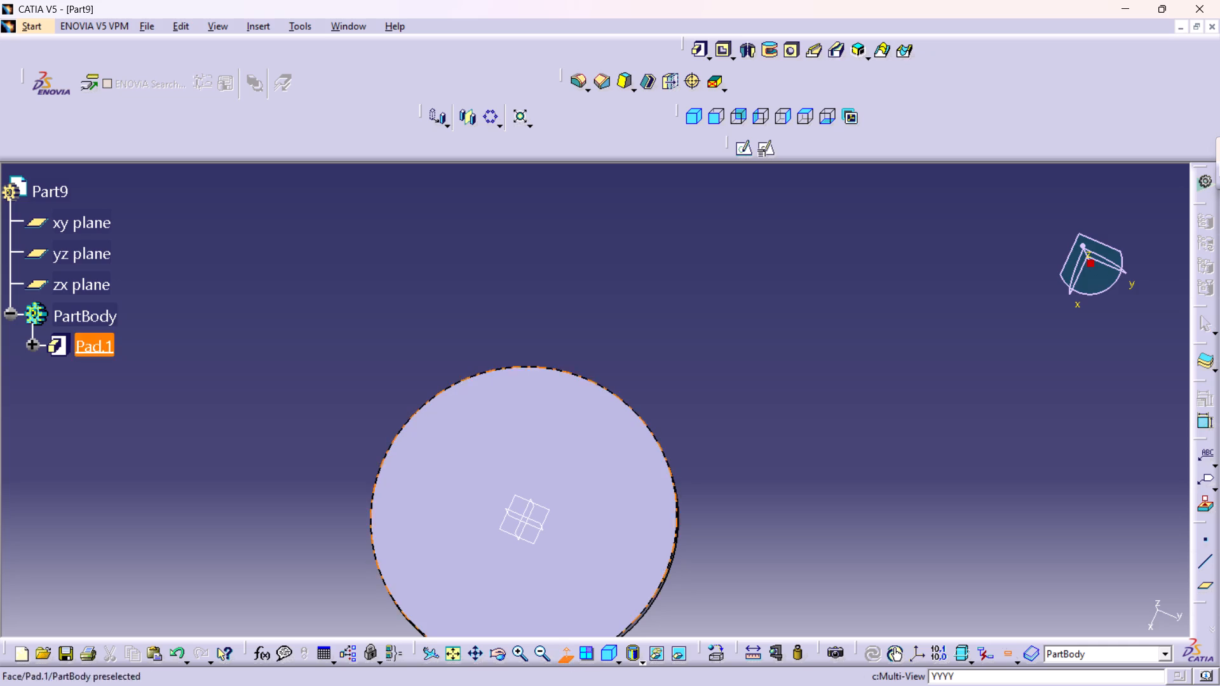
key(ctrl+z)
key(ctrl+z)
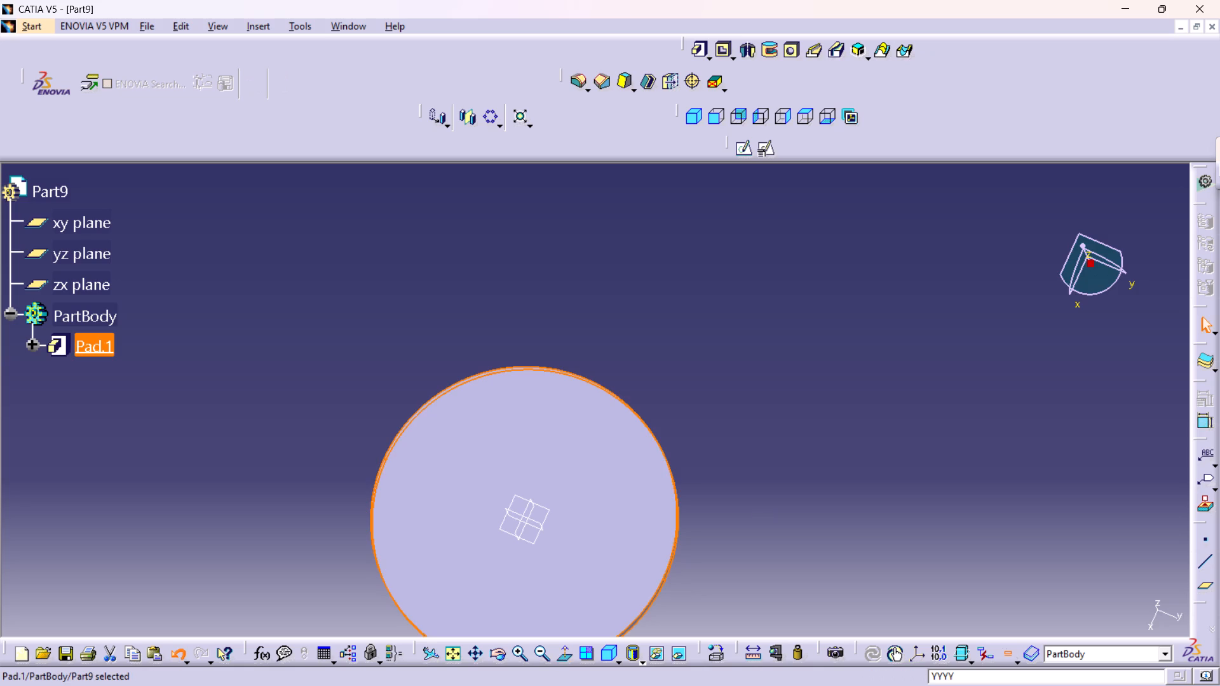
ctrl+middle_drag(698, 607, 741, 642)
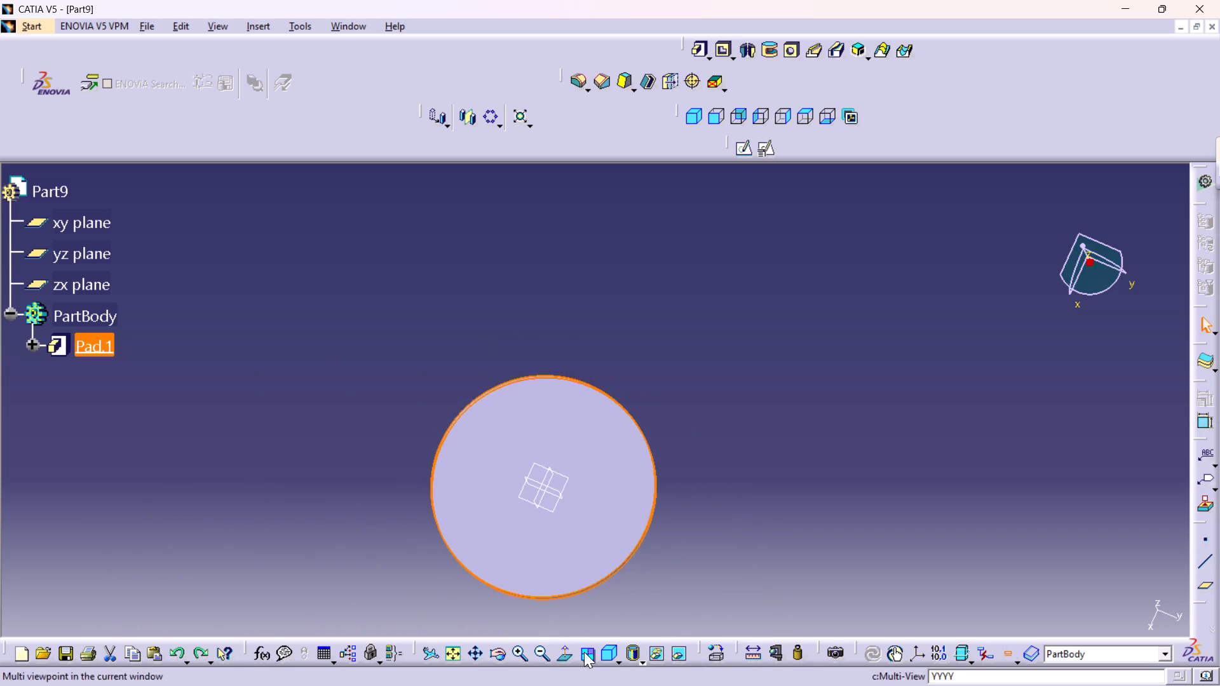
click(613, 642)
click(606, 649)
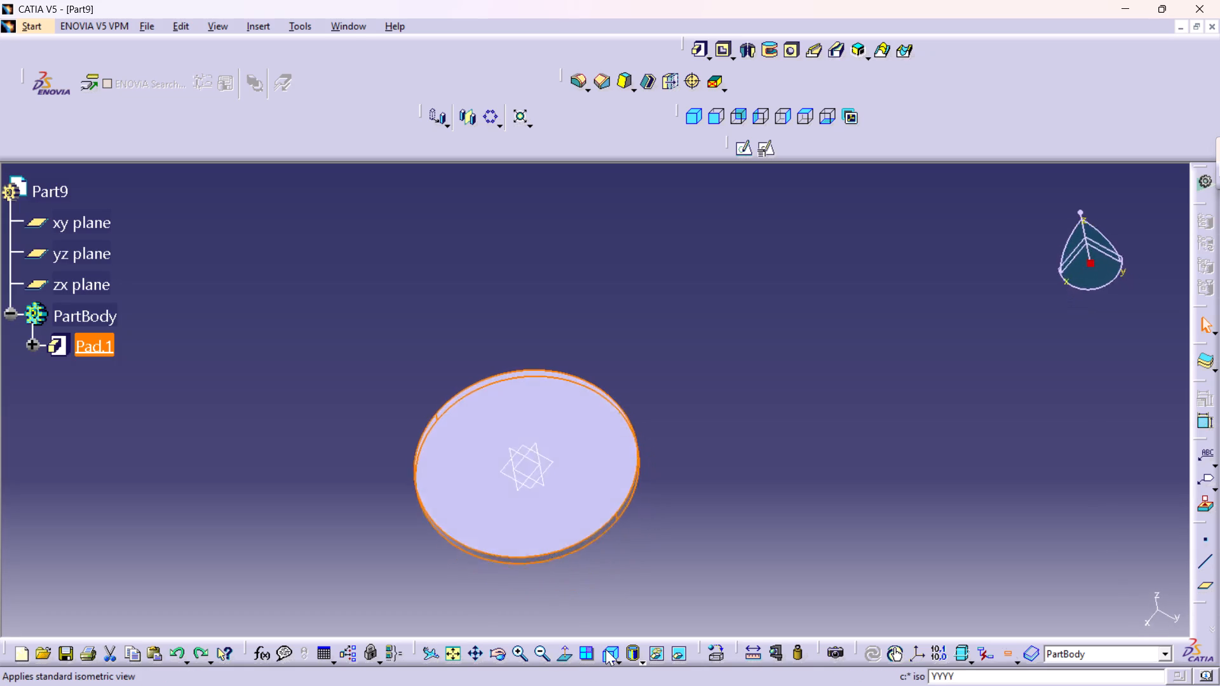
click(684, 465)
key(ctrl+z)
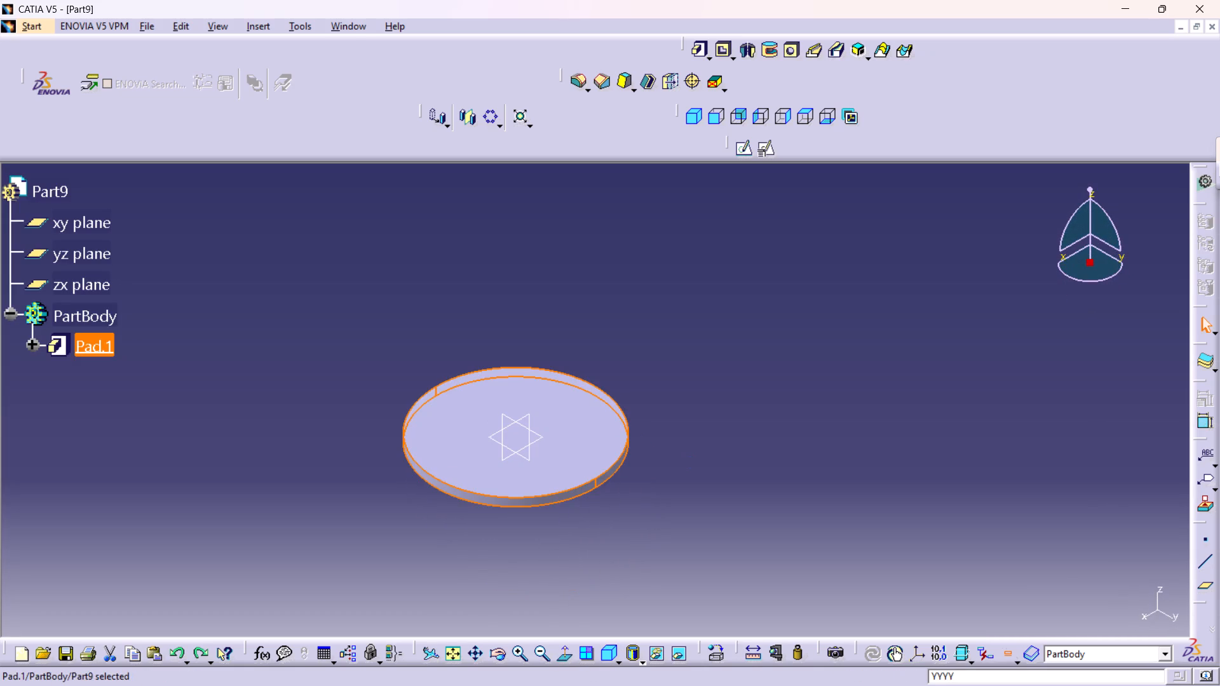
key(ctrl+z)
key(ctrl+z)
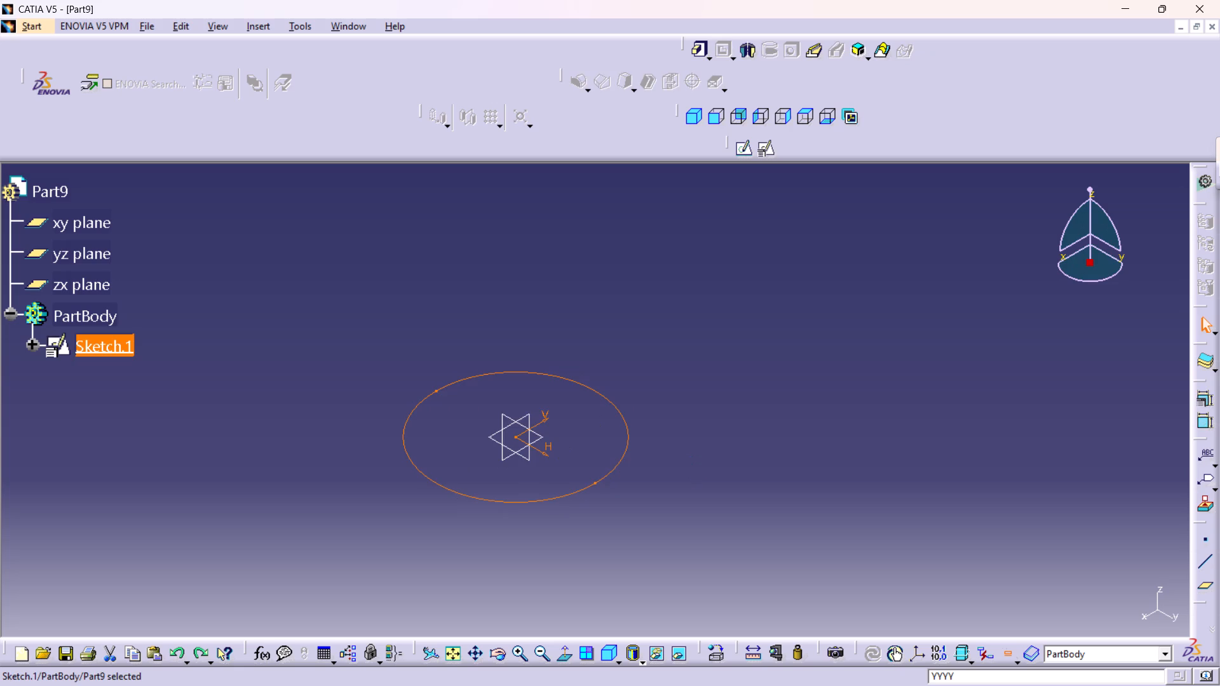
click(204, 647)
Create a positioned sketch on the disc's top face with the axes swapped and V reversed.
click(572, 433)
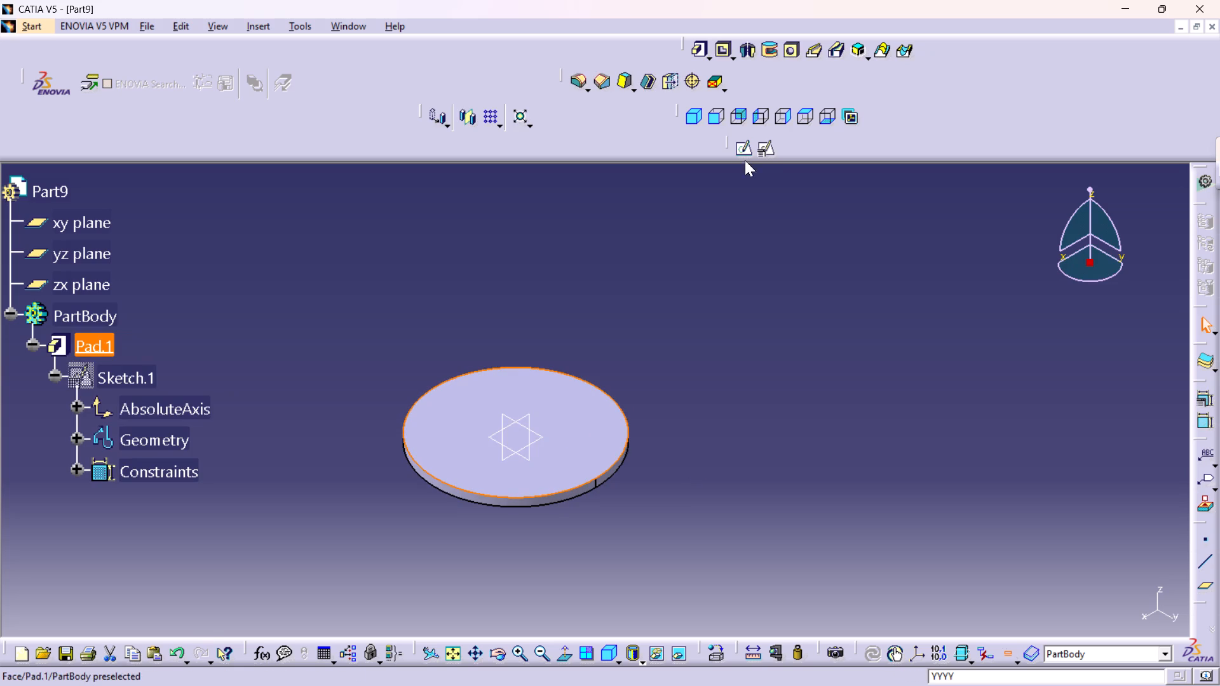
click(765, 154)
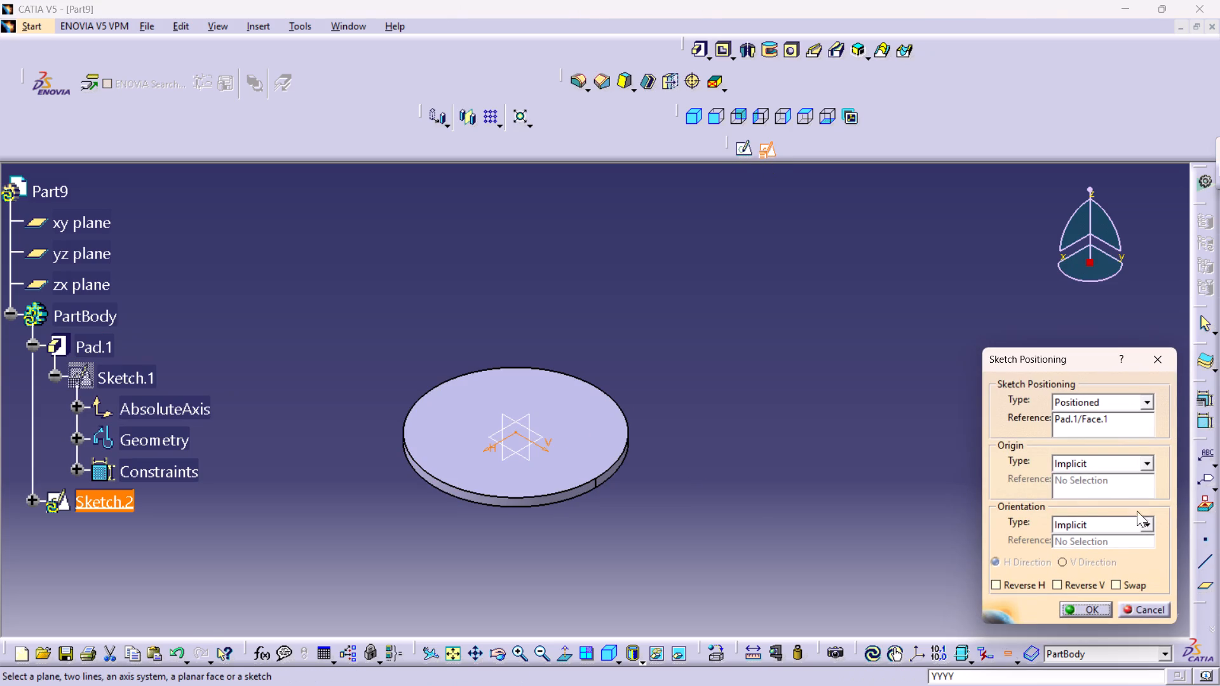
click(1122, 586)
click(1074, 585)
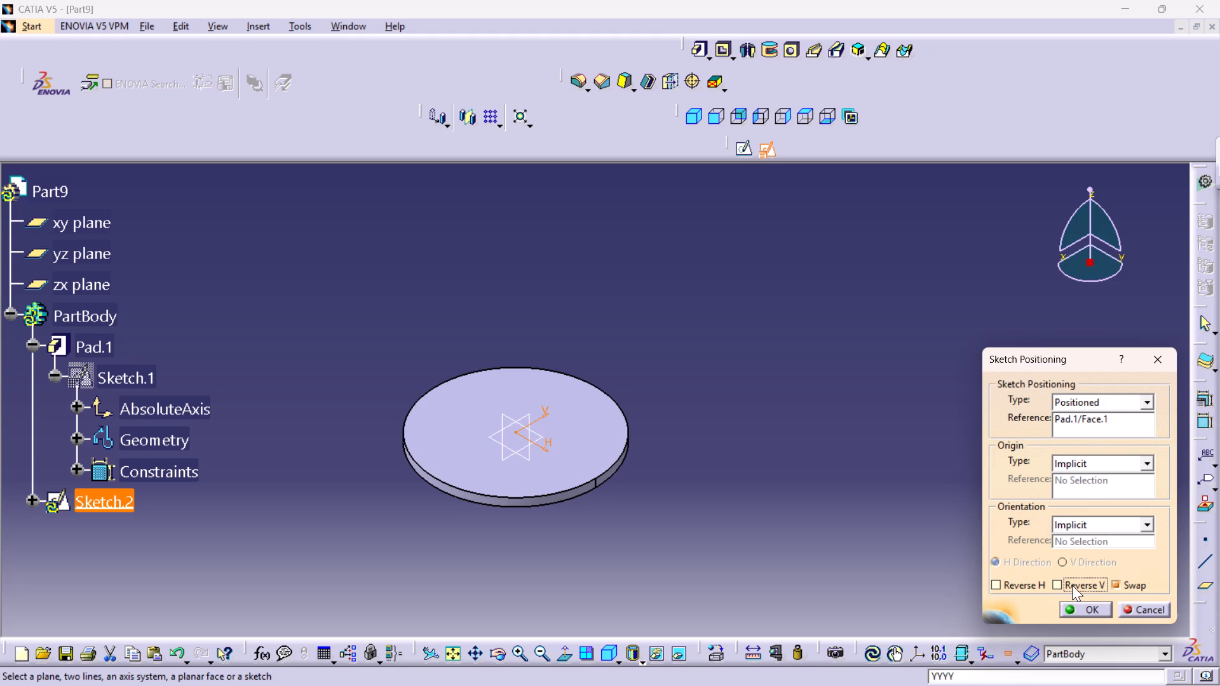
click(1088, 613)
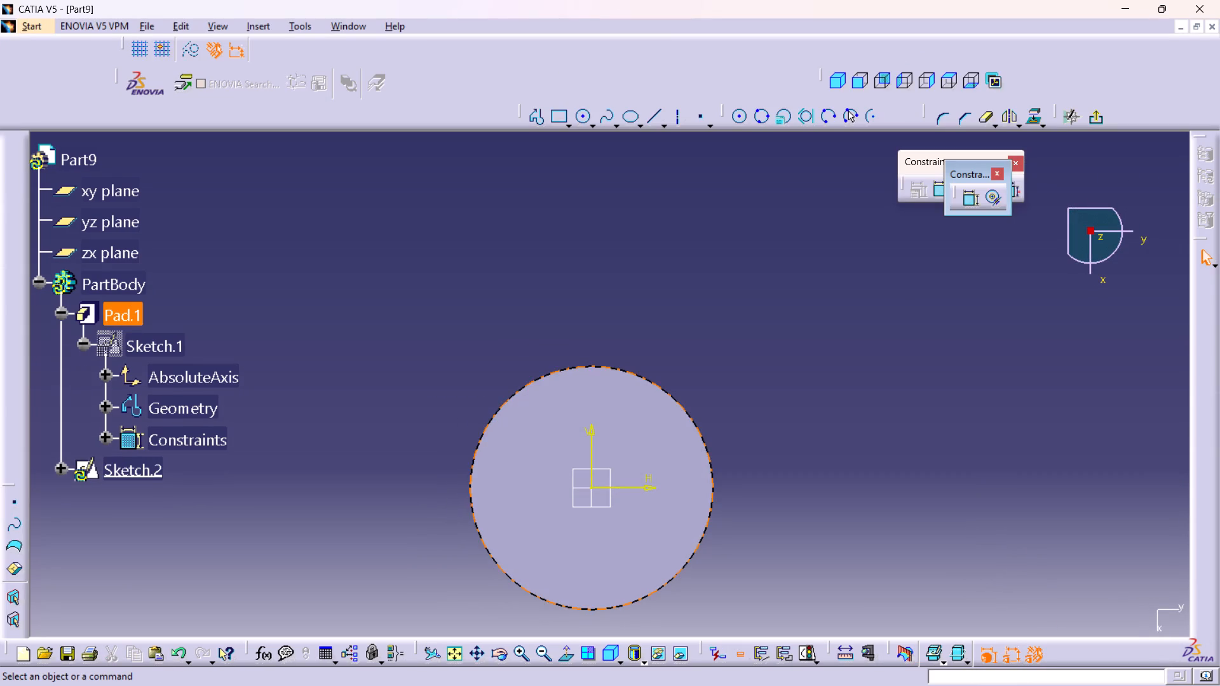
Sketch a circle about 81 mm in diameter, centred on the origin inside the disc's rim.
middle_drag(641, 333, 625, 273)
right_click(641, 333)
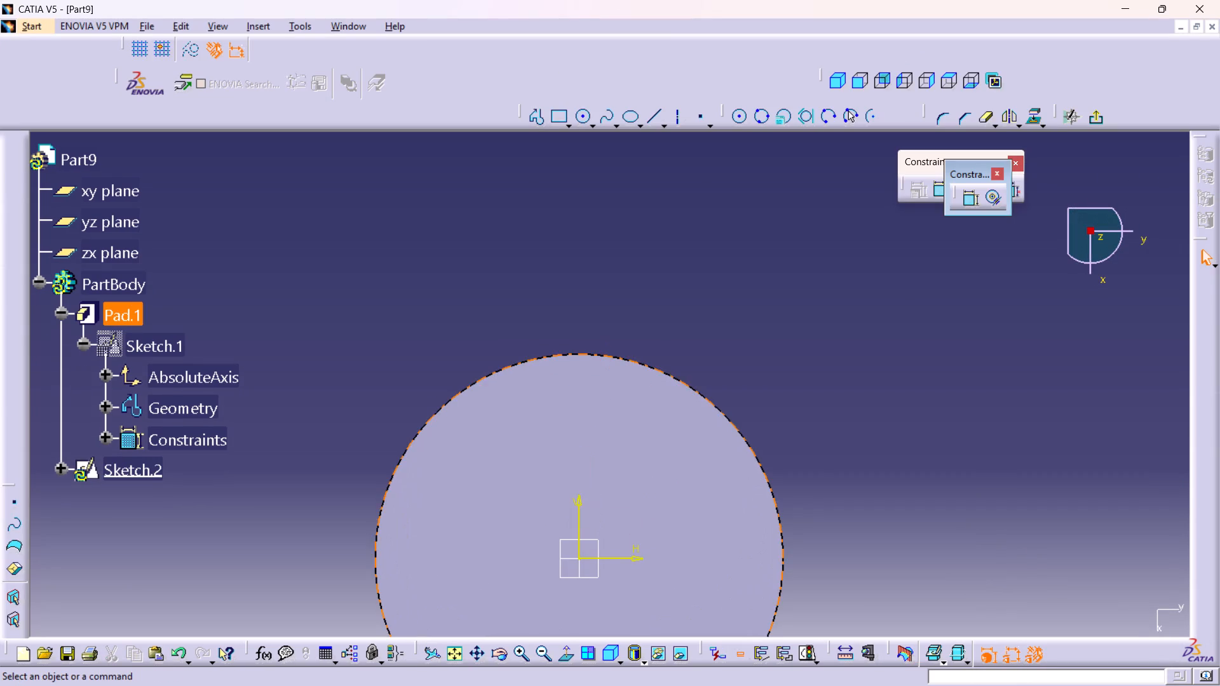
middle_drag(796, 325, 787, 250)
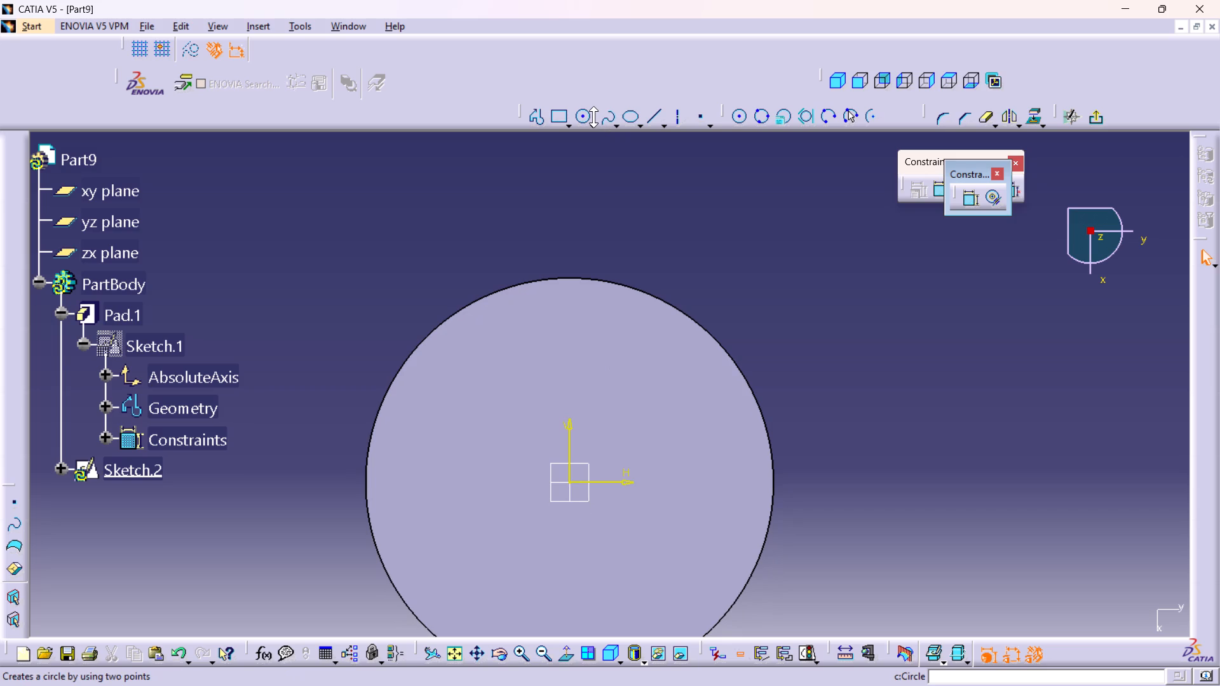
click(579, 119)
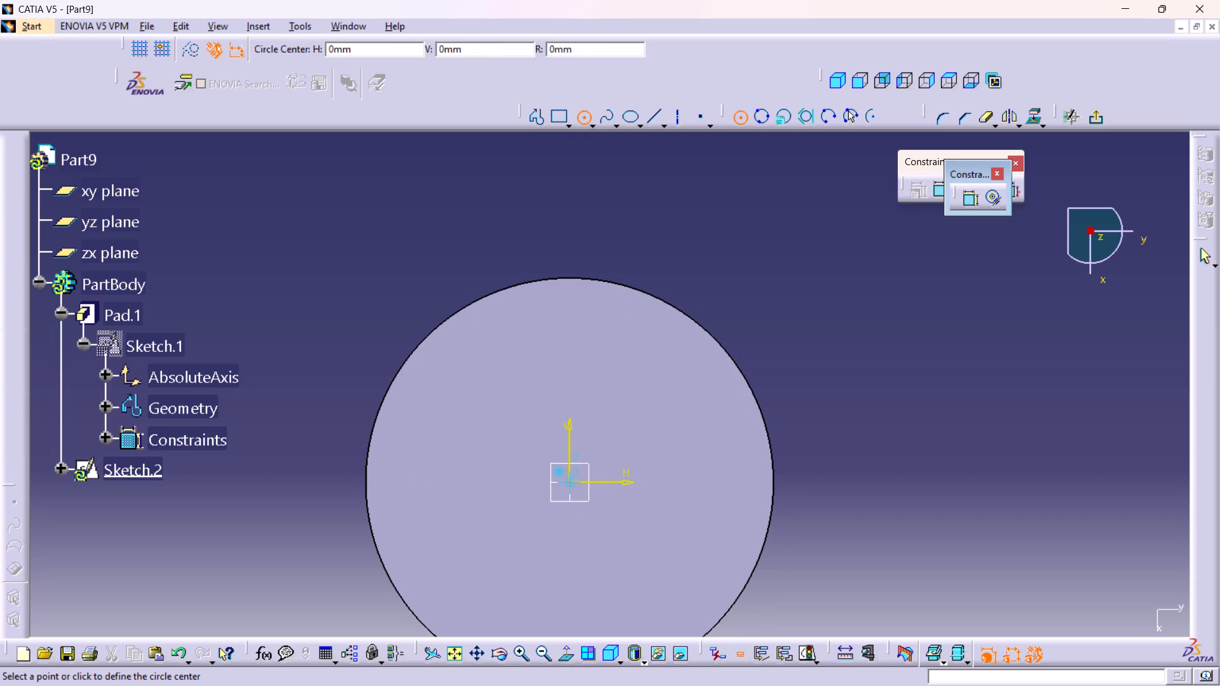
click(571, 481)
click(718, 556)
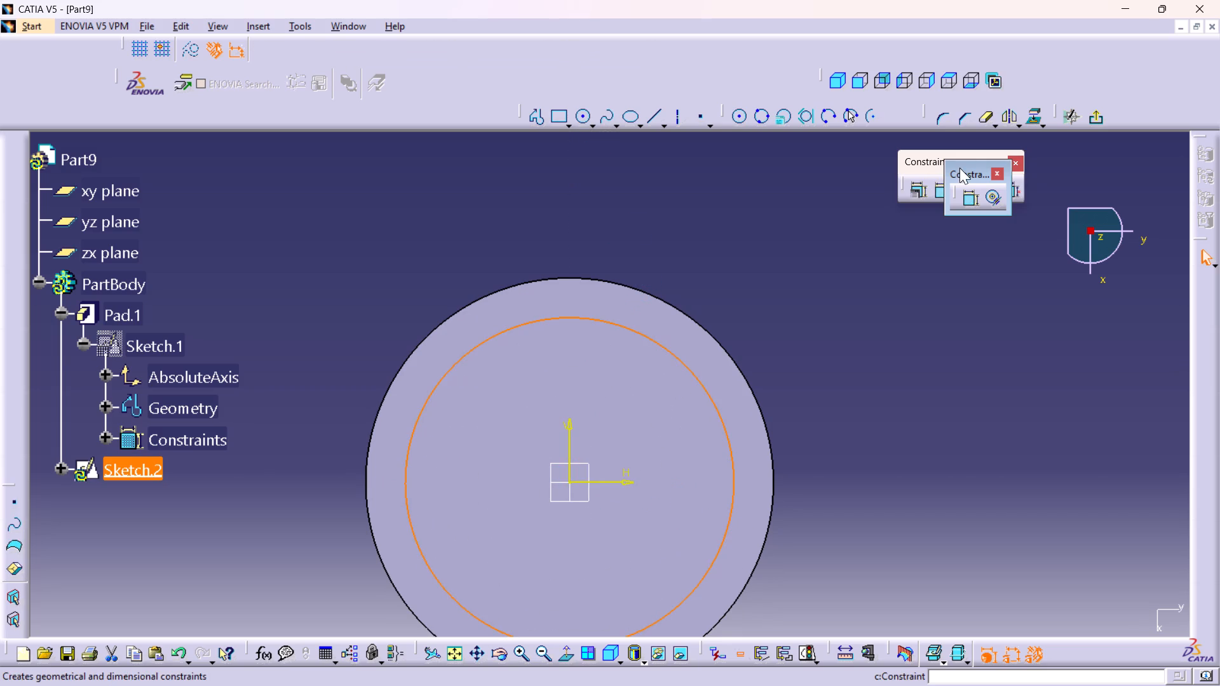
Dimension the inner circle's diameter and set it to 90 mm.
double_click(970, 197)
click(864, 255)
double_click(870, 250)
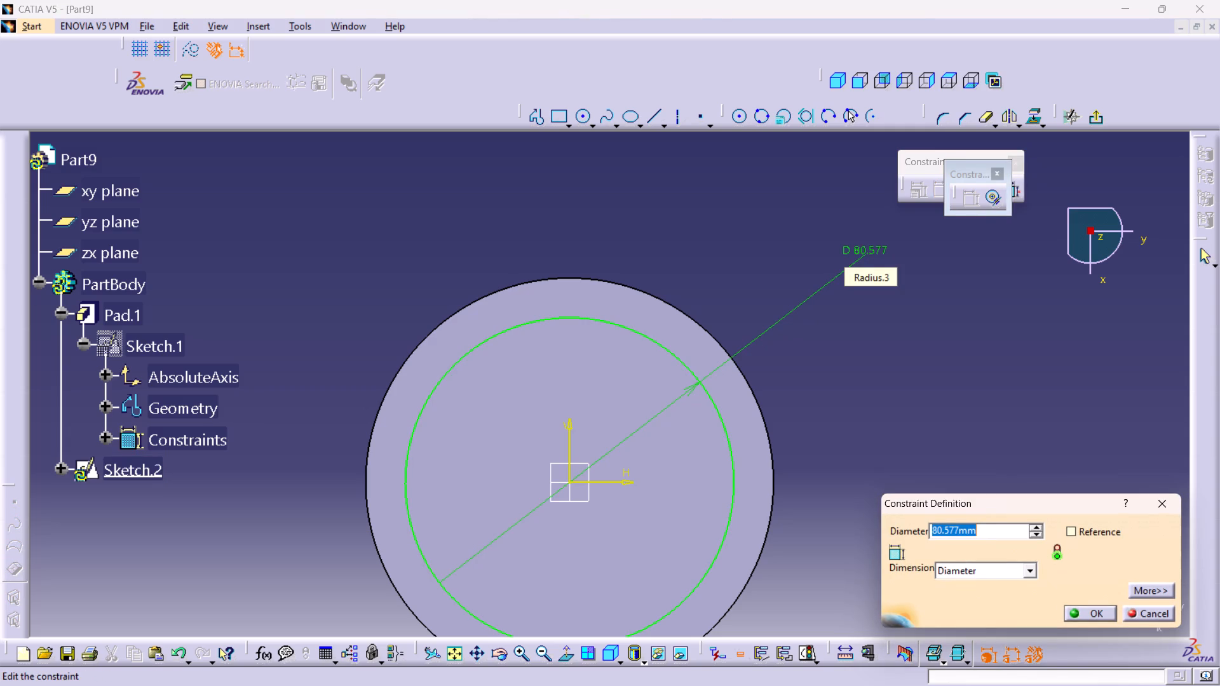
text(90)
key(Return)
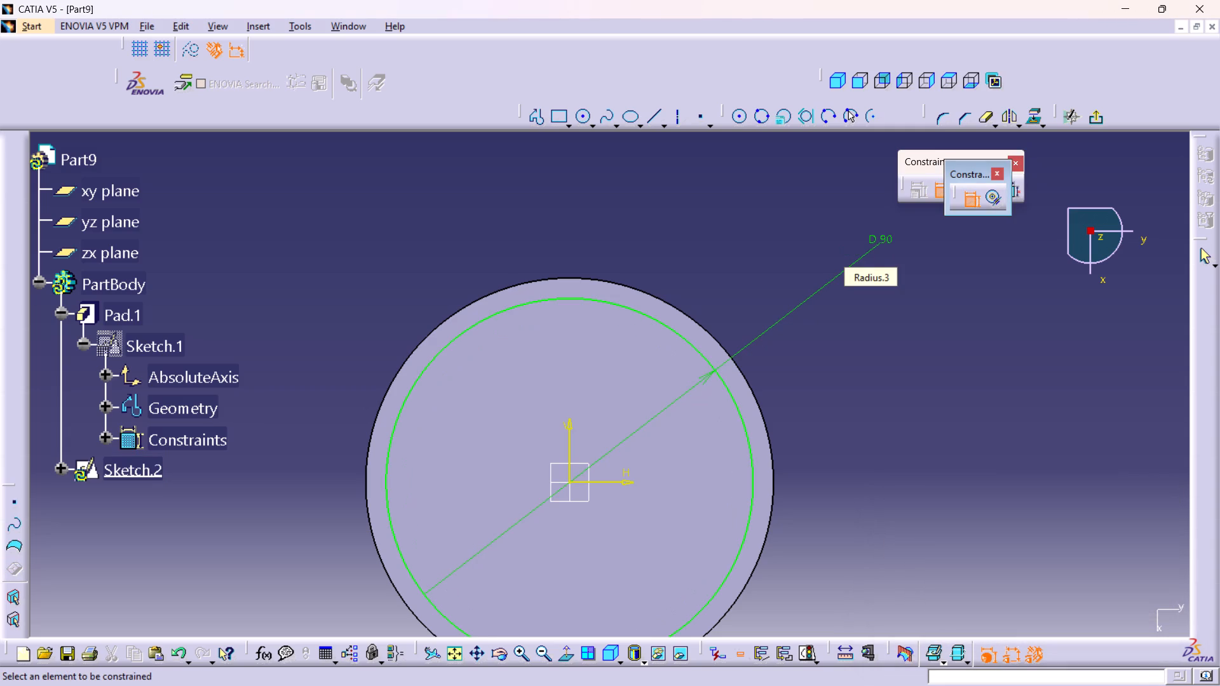
Sketch an open three-line profile above the disc's rim, with two vertical sides and a horizontal top about 57 mm above the origin.
middle_drag(538, 230, 525, 178)
right_click(538, 230)
middle_drag(477, 215, 545, 326)
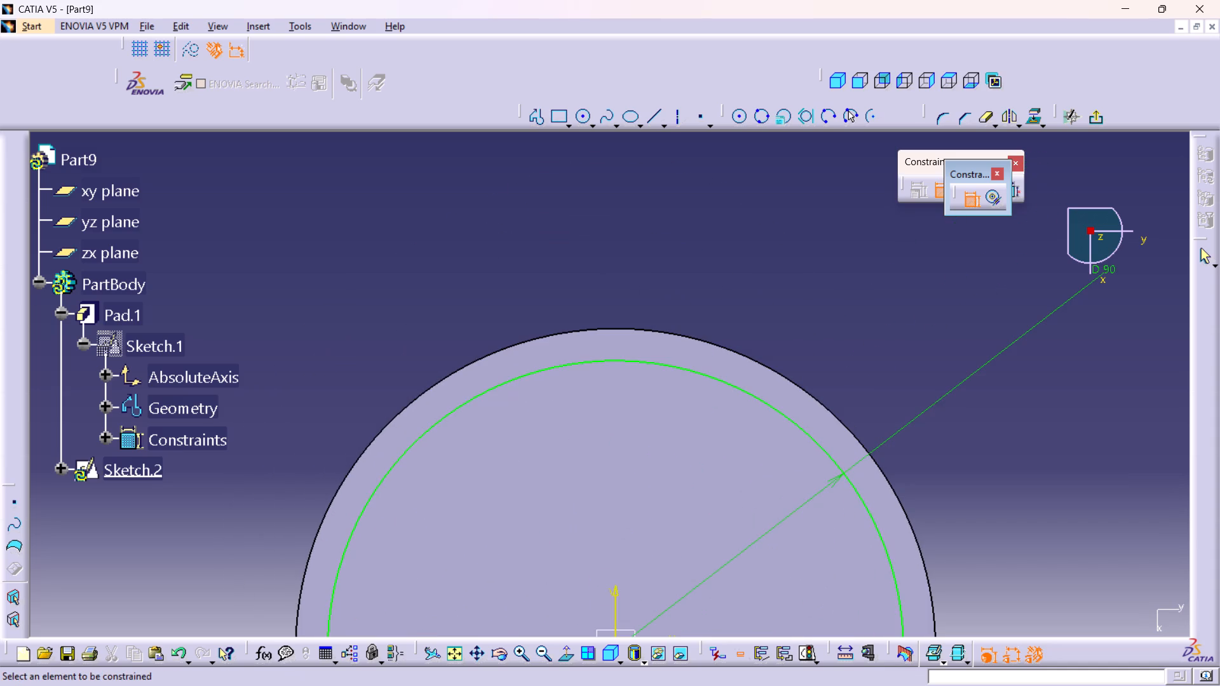
middle_drag(528, 269, 506, 197)
right_click(528, 269)
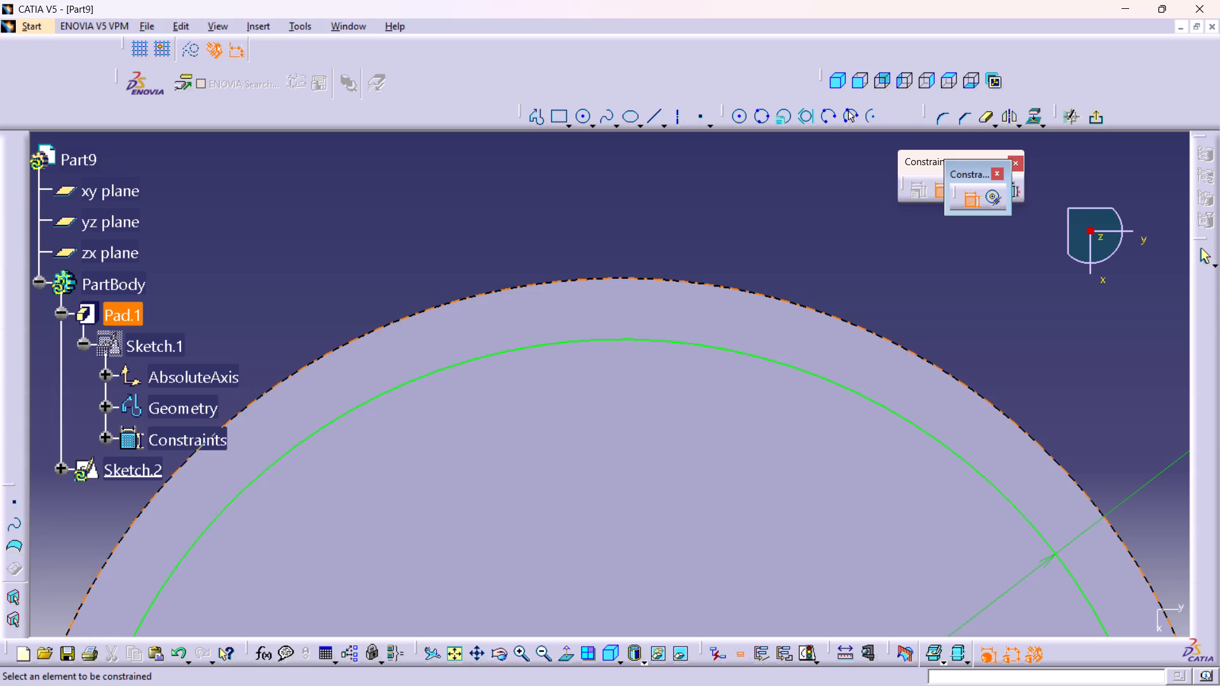
double_click(536, 121)
click(539, 262)
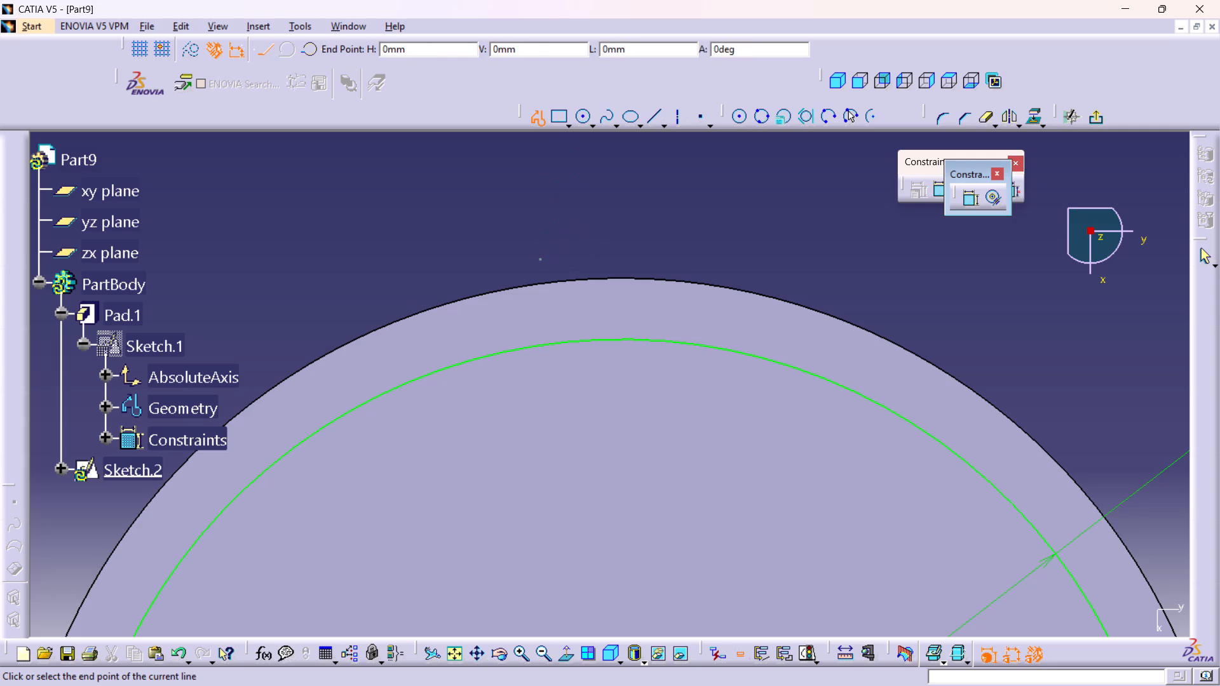
click(539, 195)
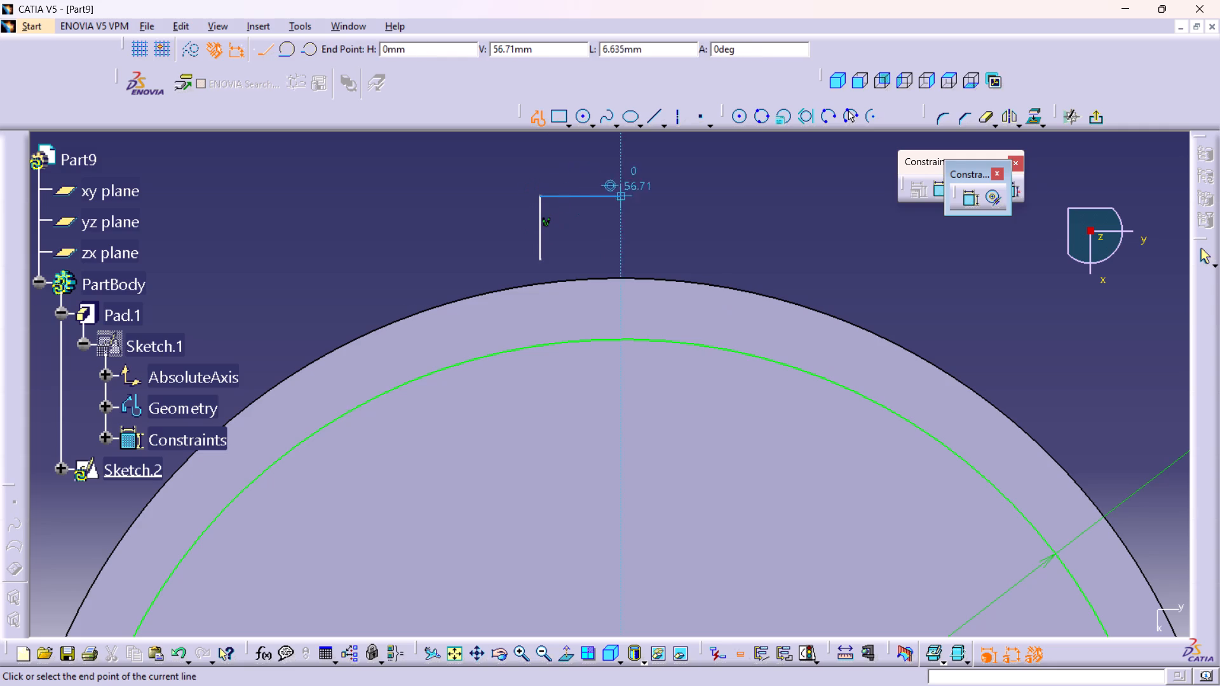
click(680, 196)
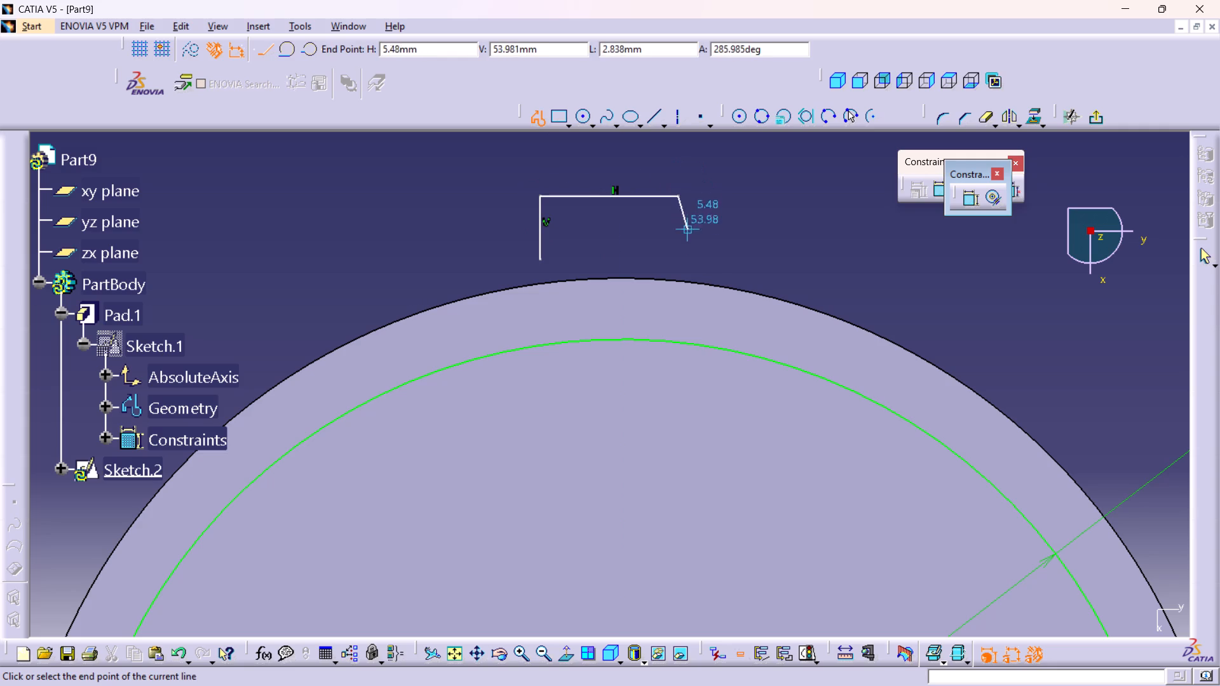
click(679, 254)
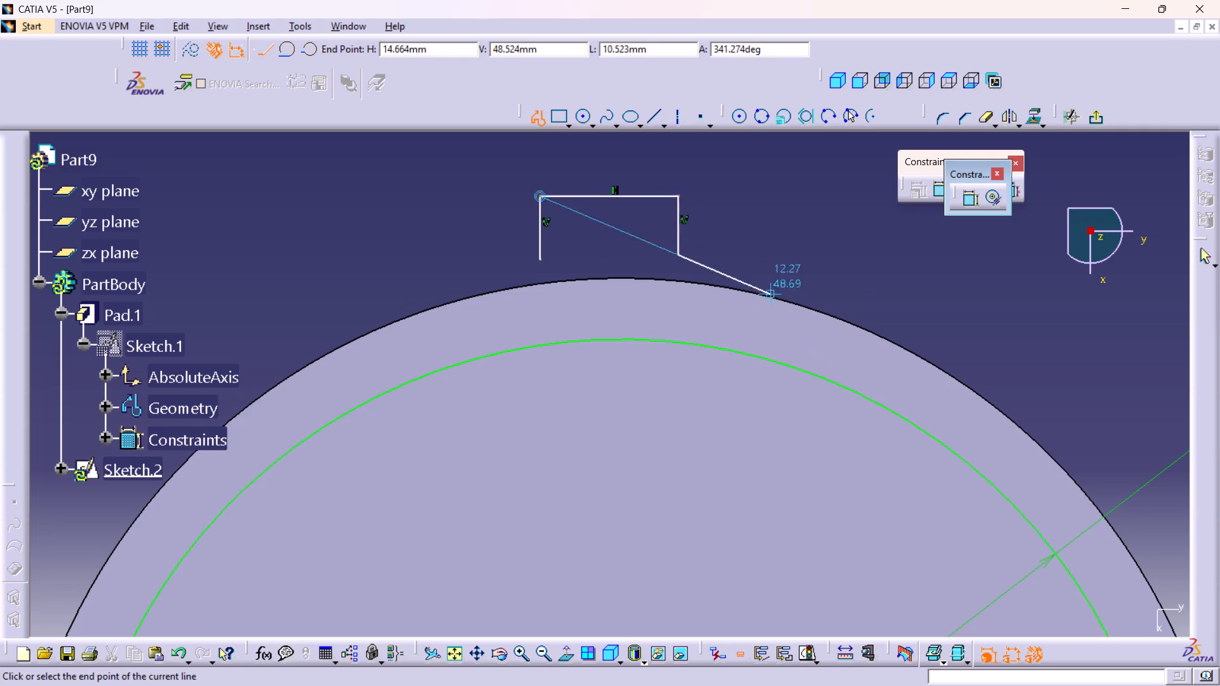
click(1204, 253)
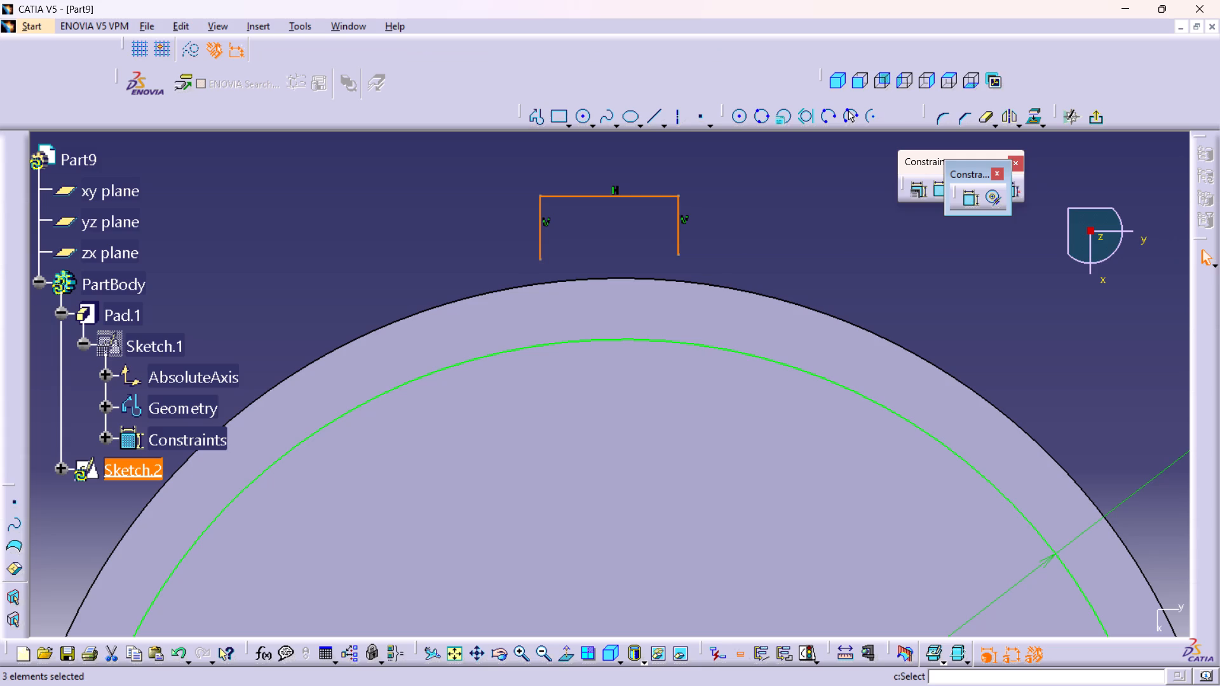
Dimension the length of the horizontal top line of the open profile above the disc's rim.
click(793, 267)
middle_drag(789, 255, 802, 375)
right_click(789, 255)
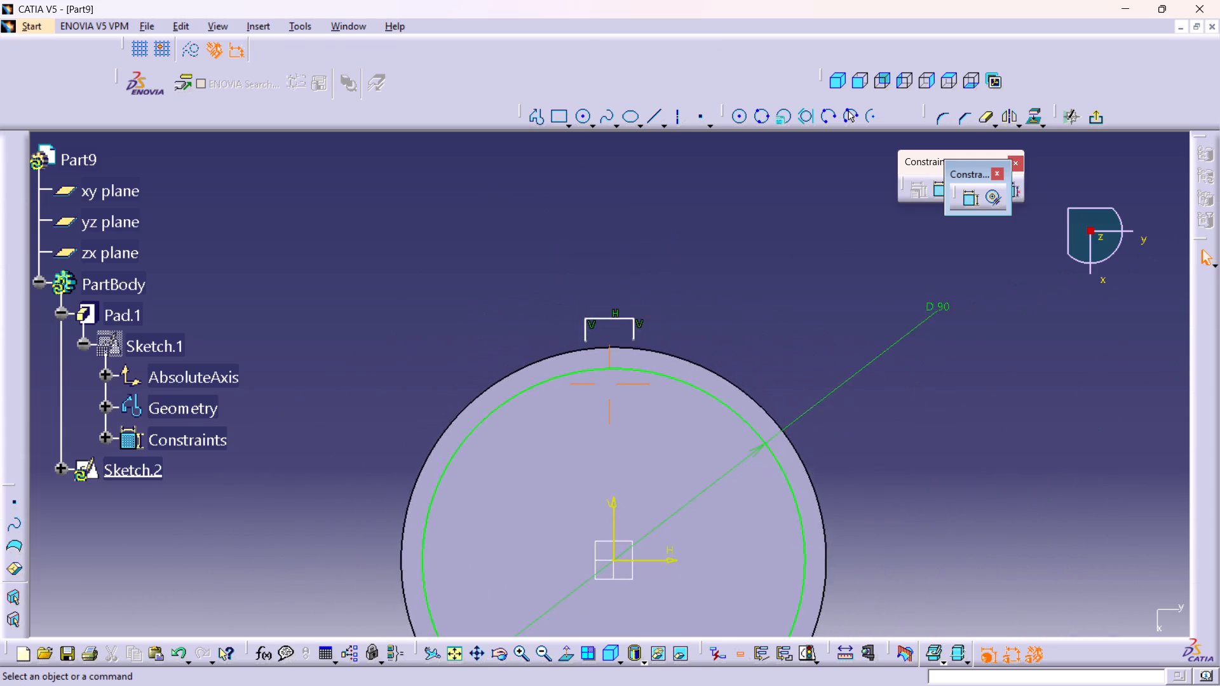
middle_drag(802, 375, 784, 293)
middle_drag(732, 234, 736, 318)
middle_drag(721, 302, 710, 231)
right_click(721, 302)
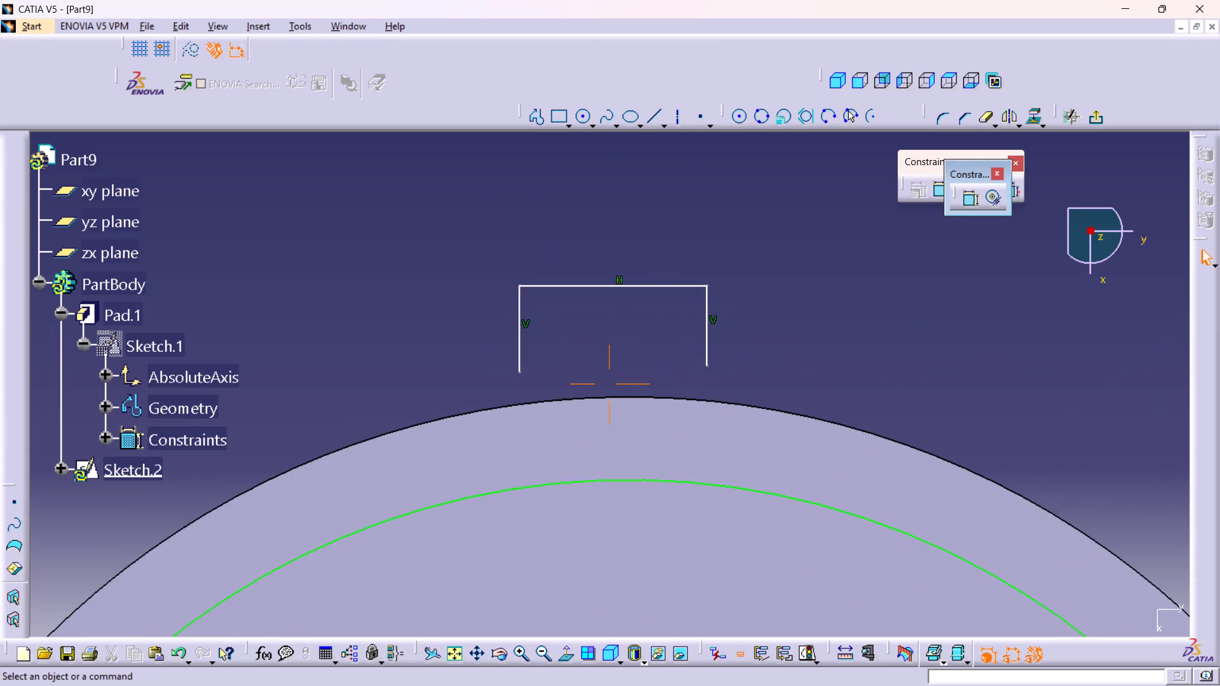
middle_drag(710, 231, 709, 228)
middle_drag(750, 305, 771, 375)
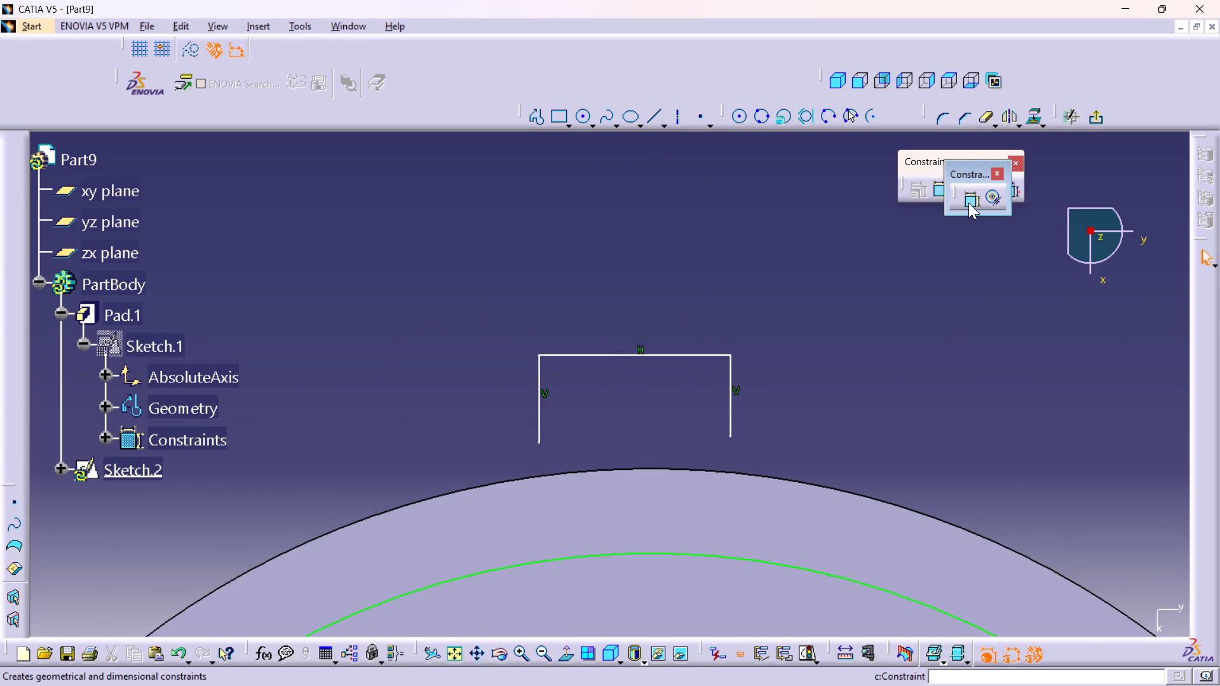
double_click(969, 201)
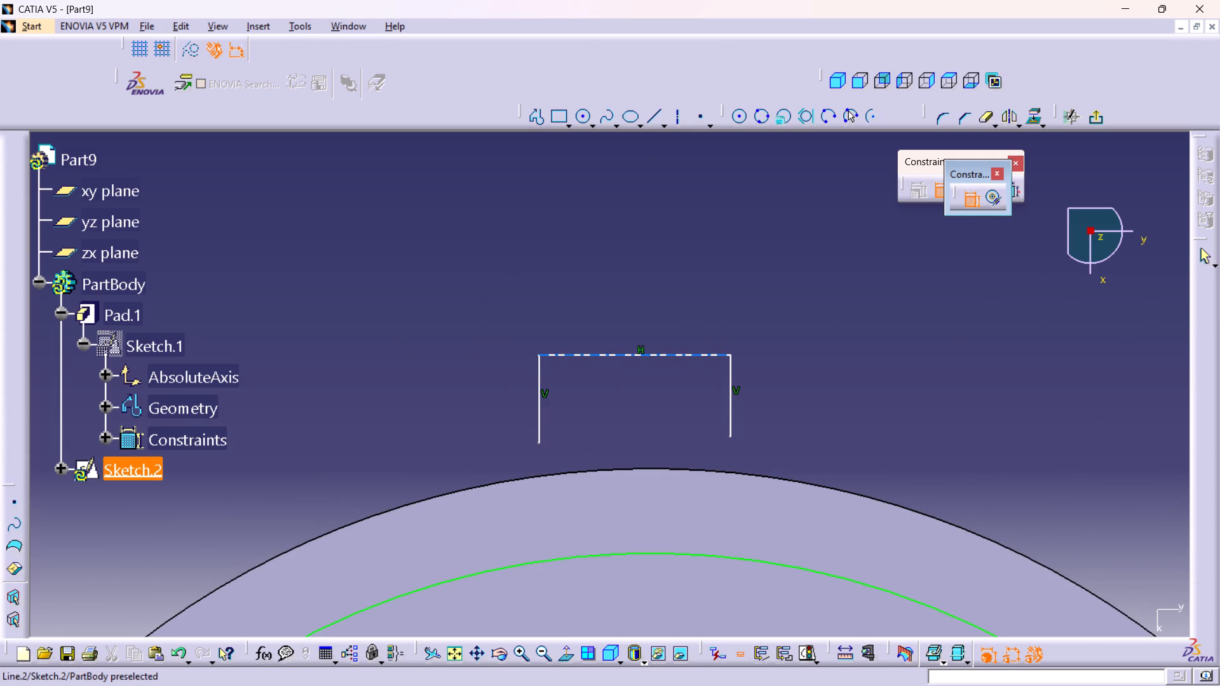
click(604, 353)
click(632, 295)
Constrain the profile's two vertical sides to be symmetric about the sketch's vertical axis.
middle_click(596, 394)
right_click(596, 394)
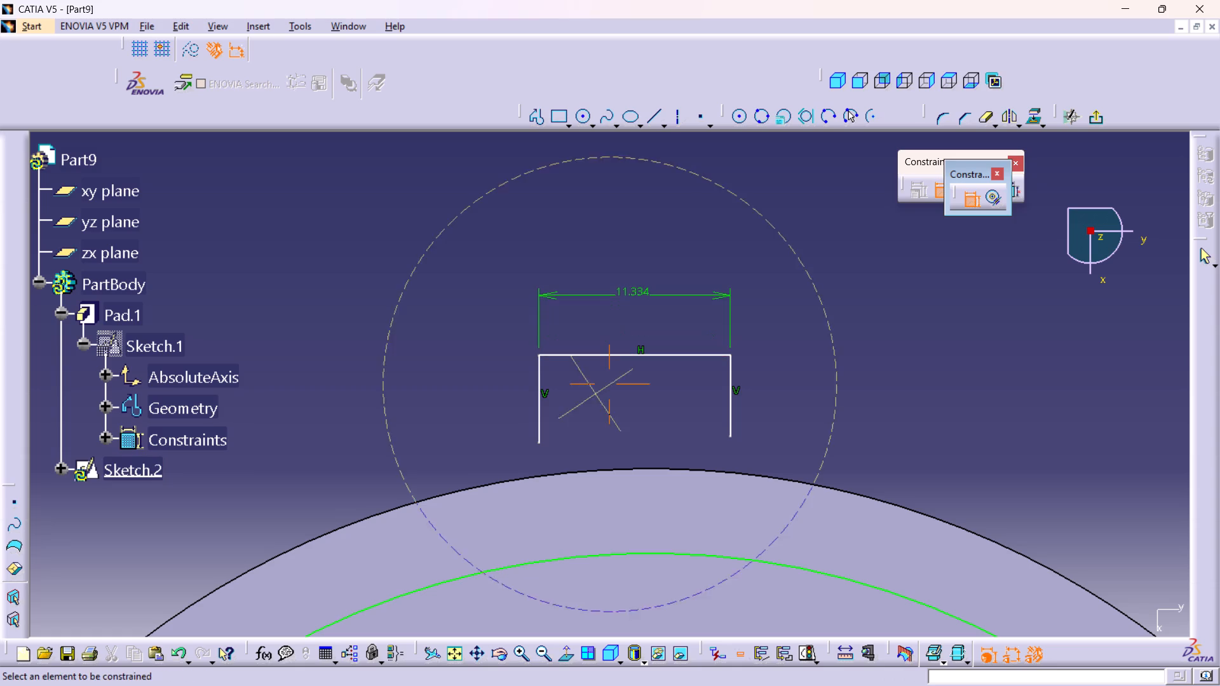
click(539, 419)
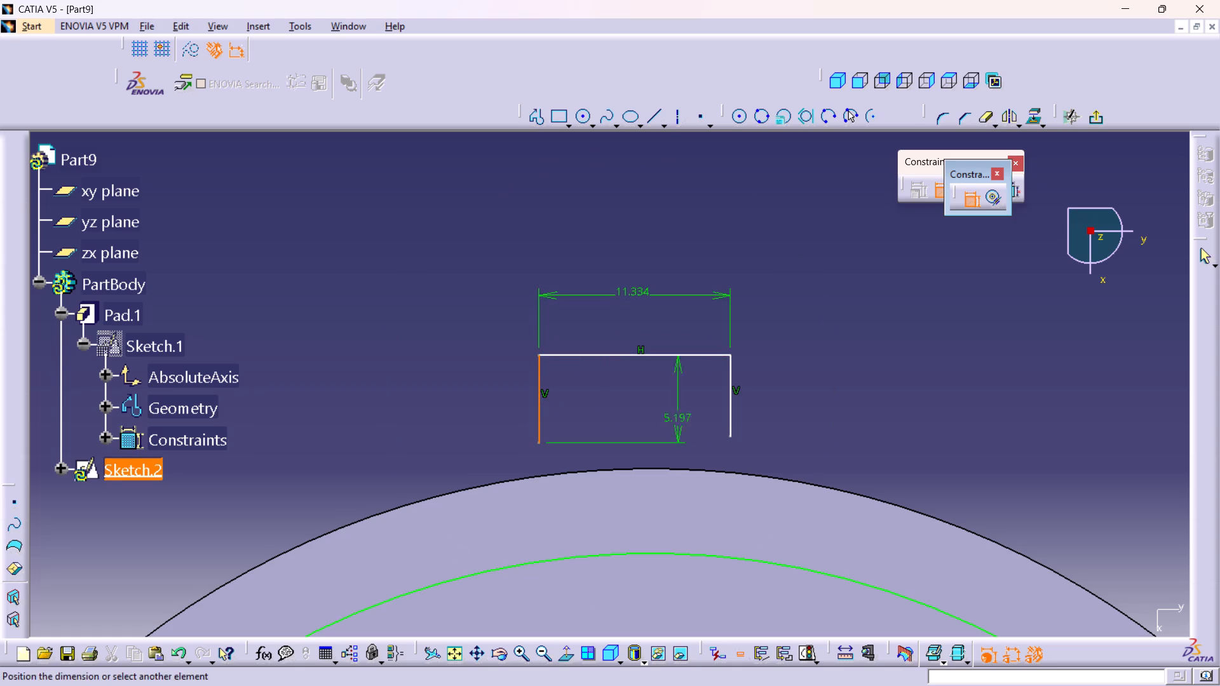
click(728, 415)
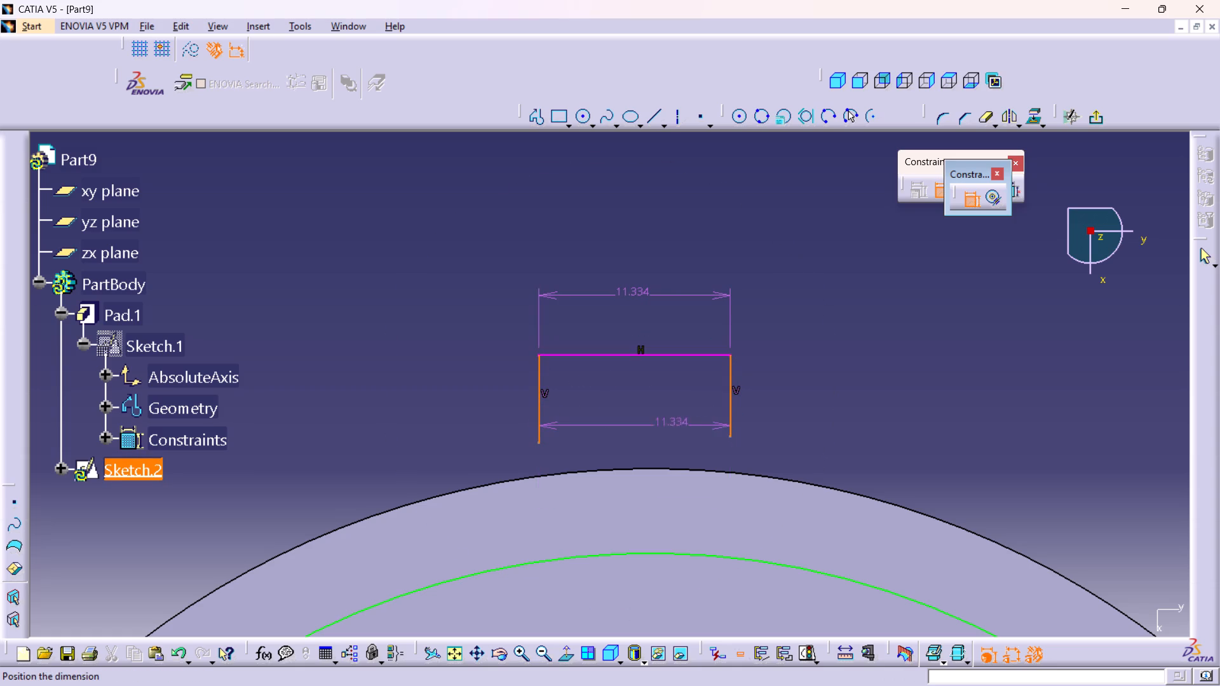
right_click(665, 417)
click(717, 567)
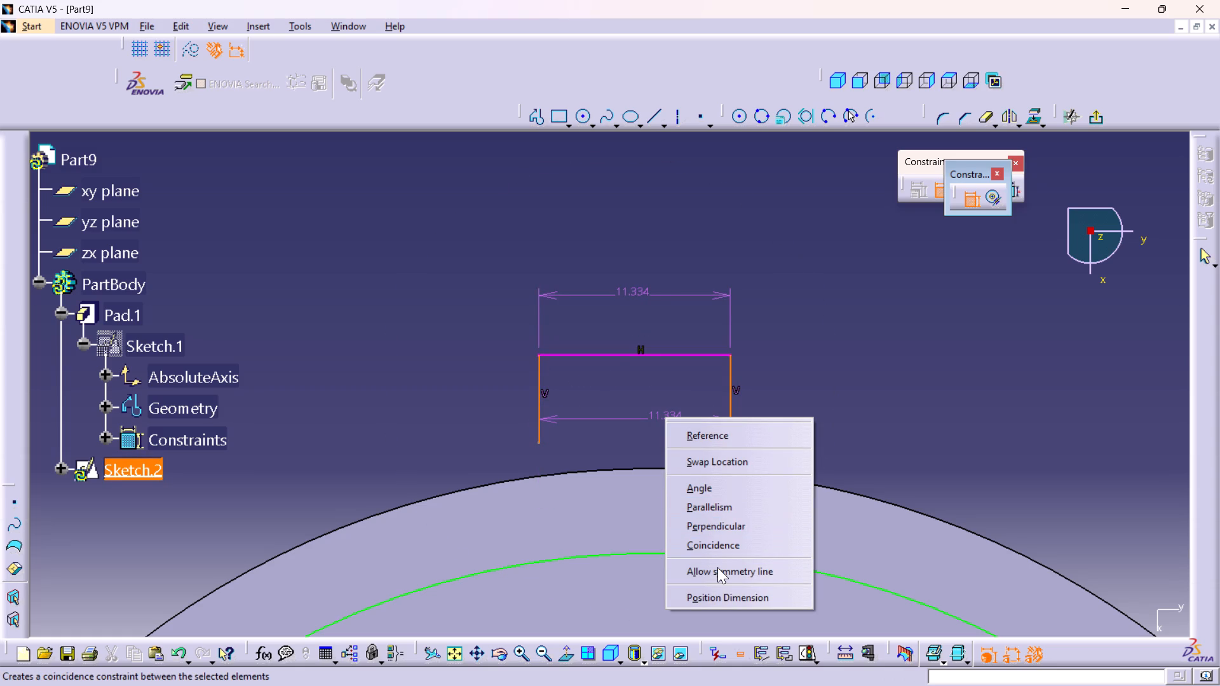
middle_drag(688, 474, 710, 629)
right_click(688, 474)
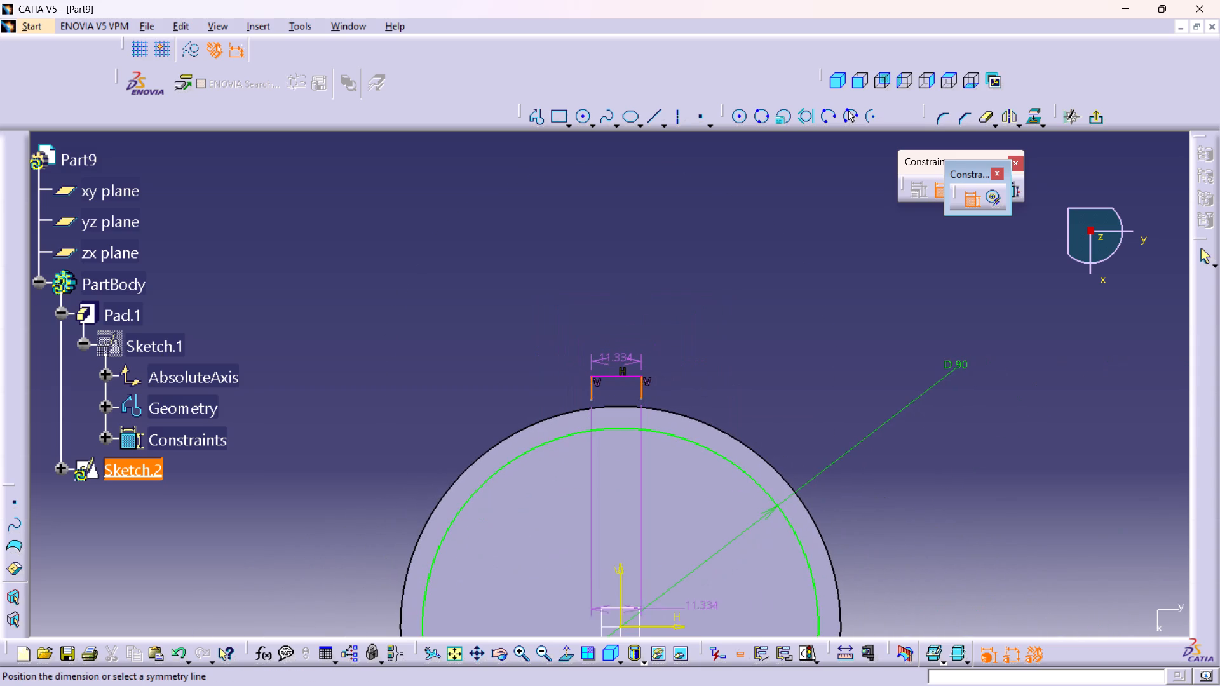
click(618, 574)
Set the profile's top width to 8 mm.
middle_drag(637, 407, 639, 291)
right_click(637, 407)
double_click(639, 311)
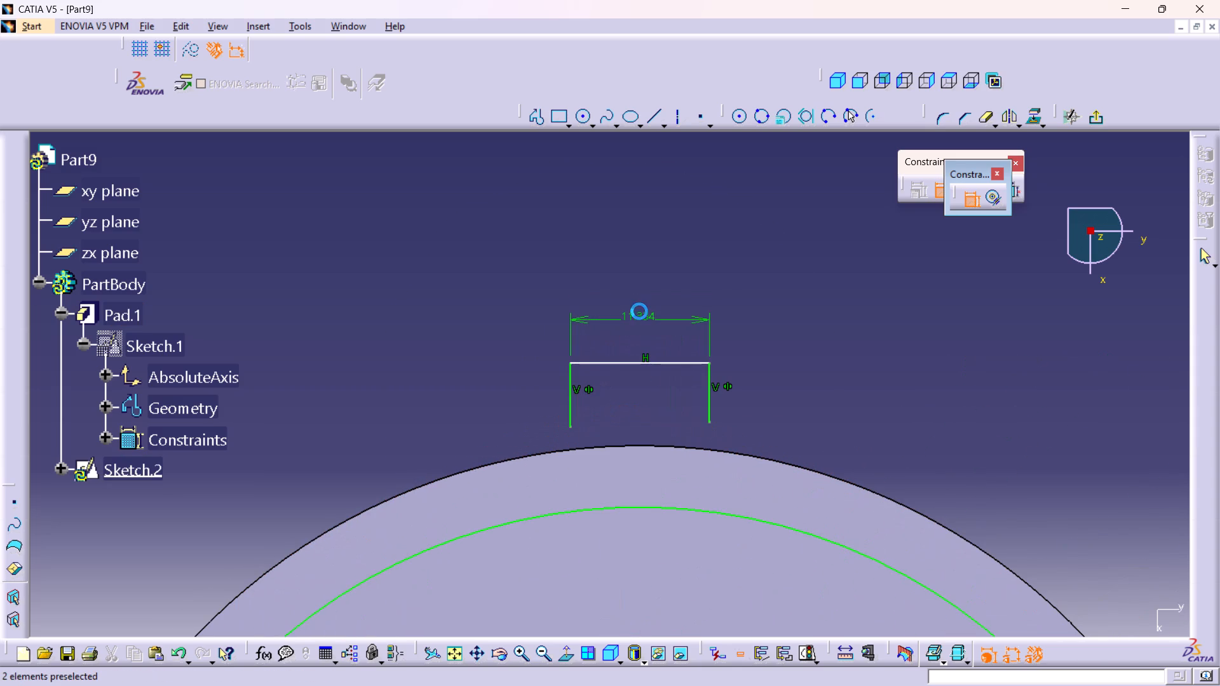
key(8)
key(Return)
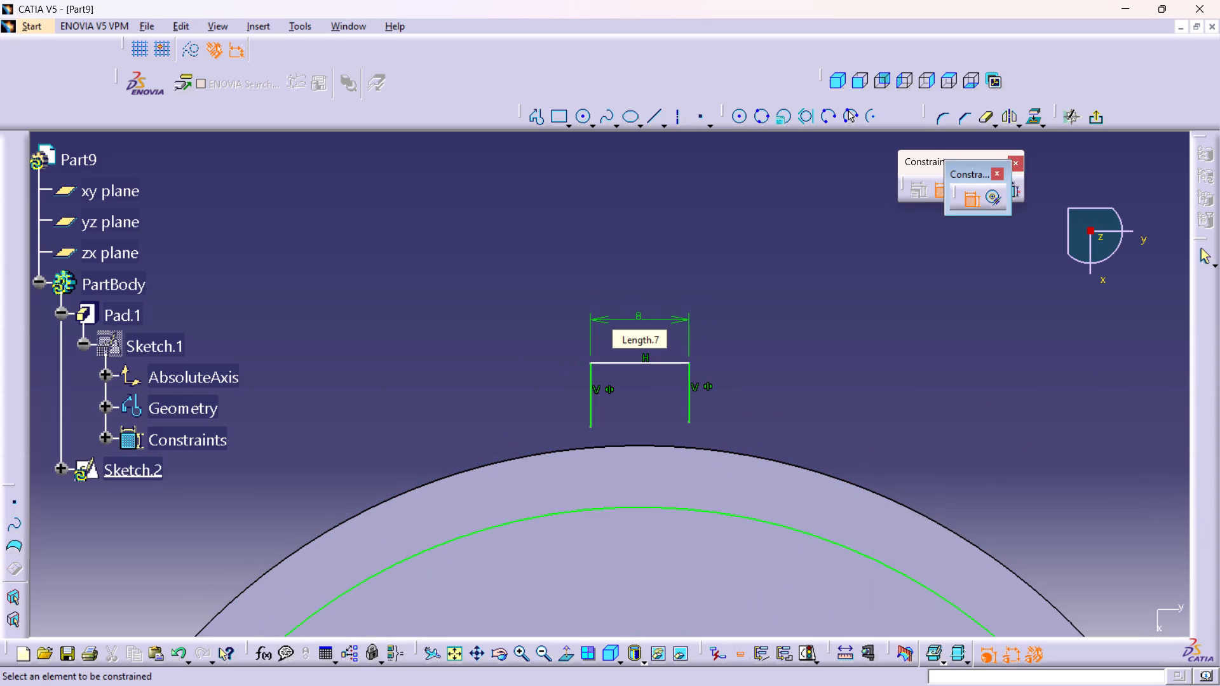
Dimension the length of each of the profile's two vertical sides and set both to 5 mm.
click(691, 396)
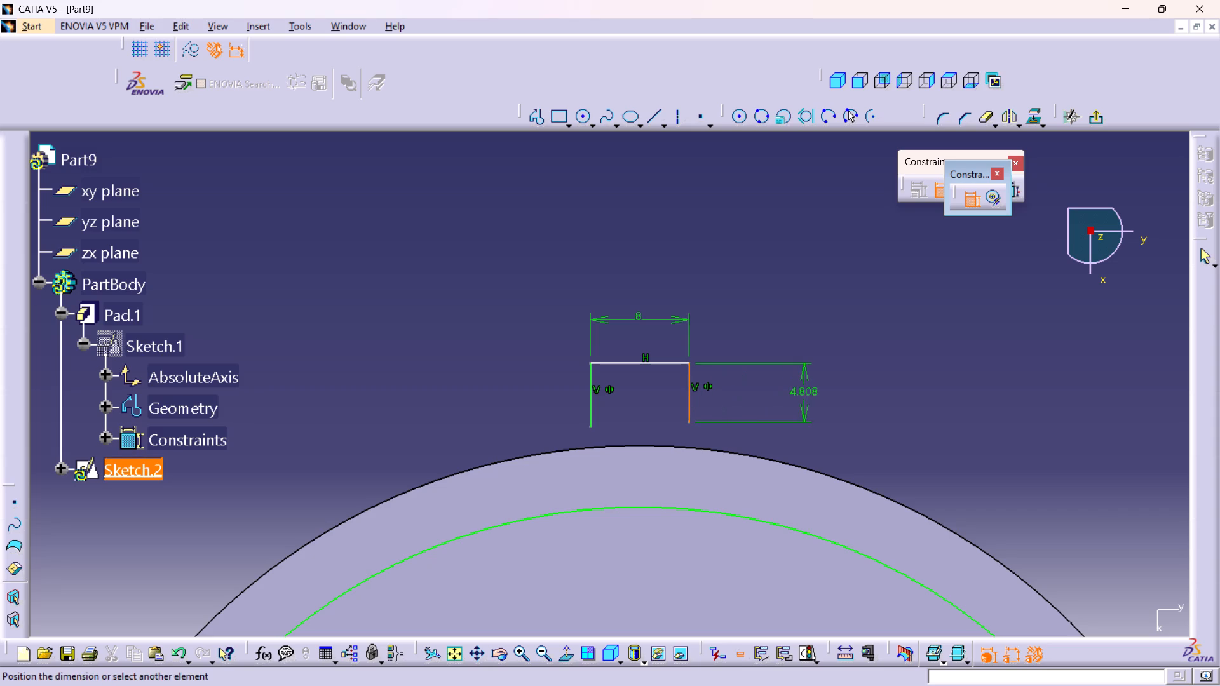
click(806, 396)
double_click(797, 391)
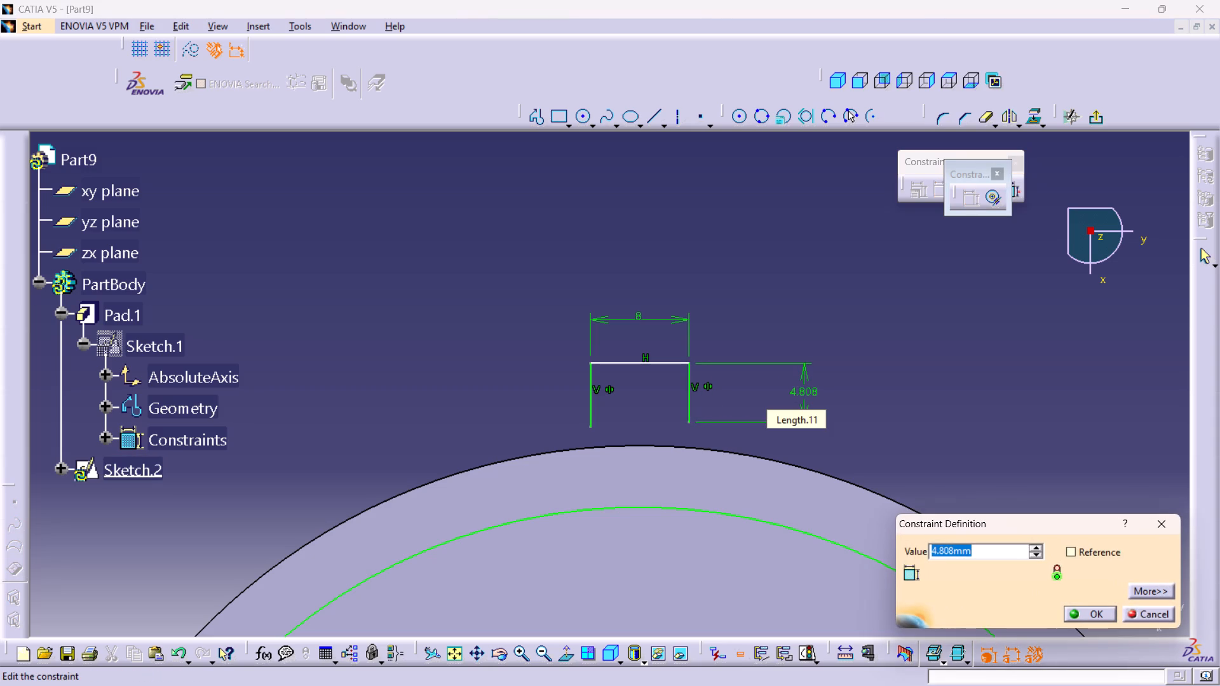
key(5)
key(Return)
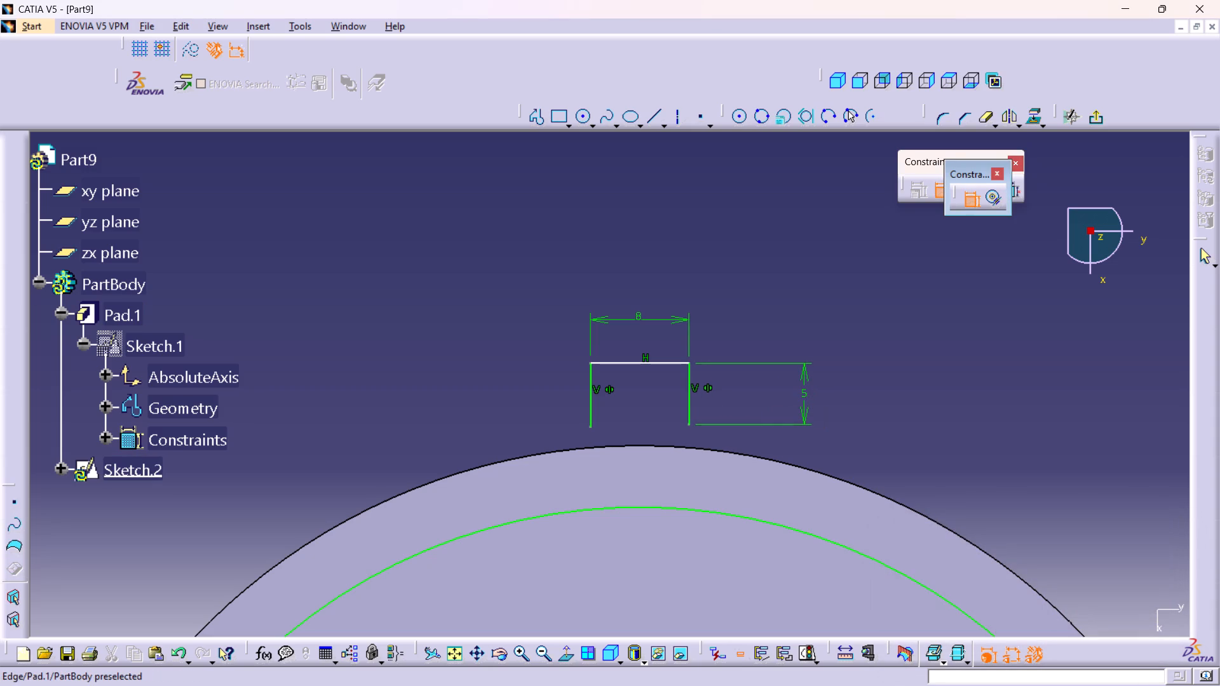
click(590, 377)
click(525, 405)
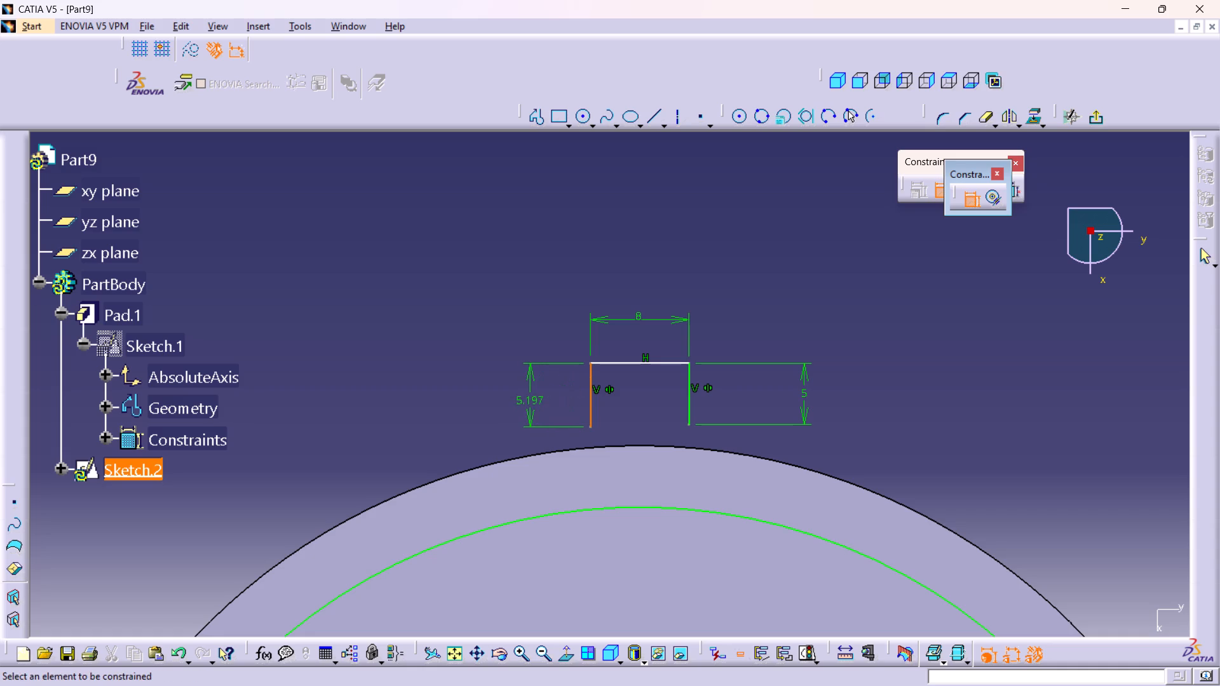
double_click(527, 397)
key(5)
key(Return)
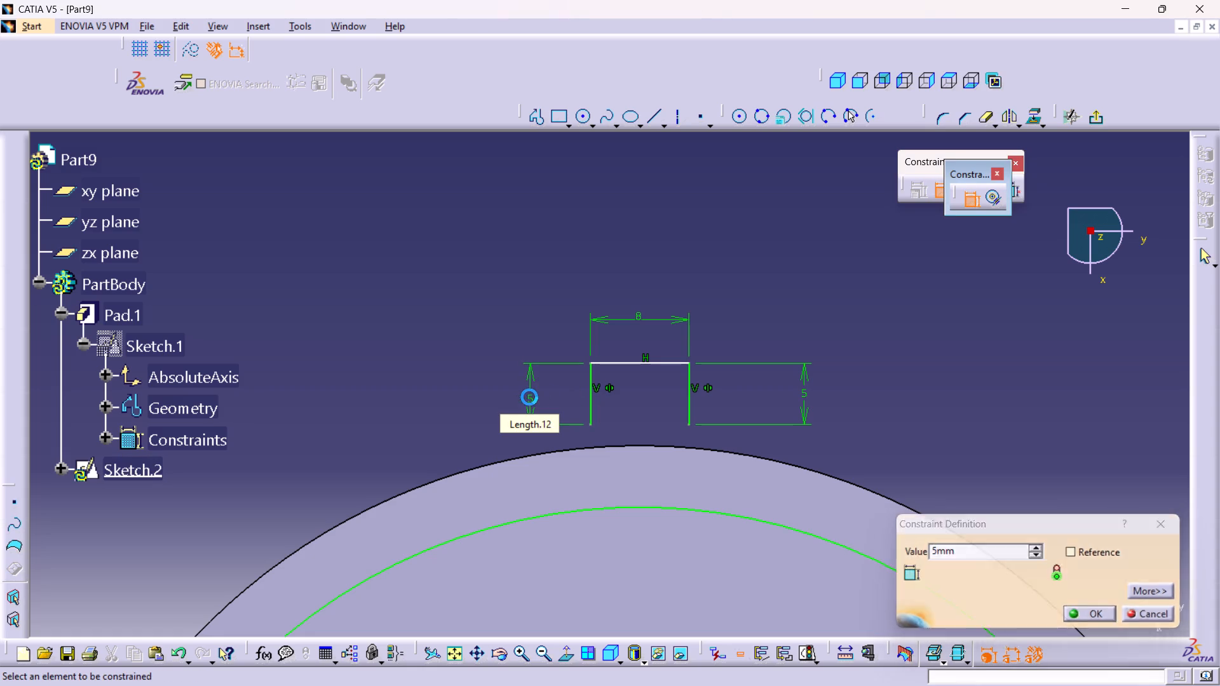
Make the lower endpoint of the profile's left side coincident with the 90 mm circle.
click(590, 424)
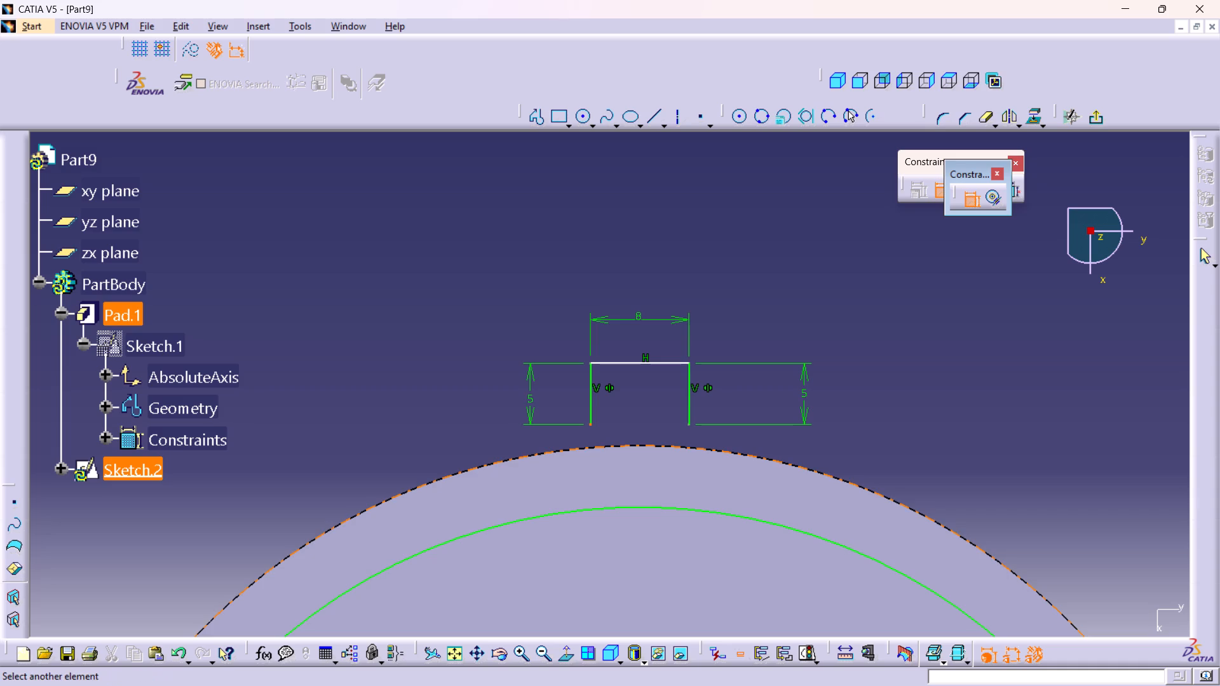
click(590, 508)
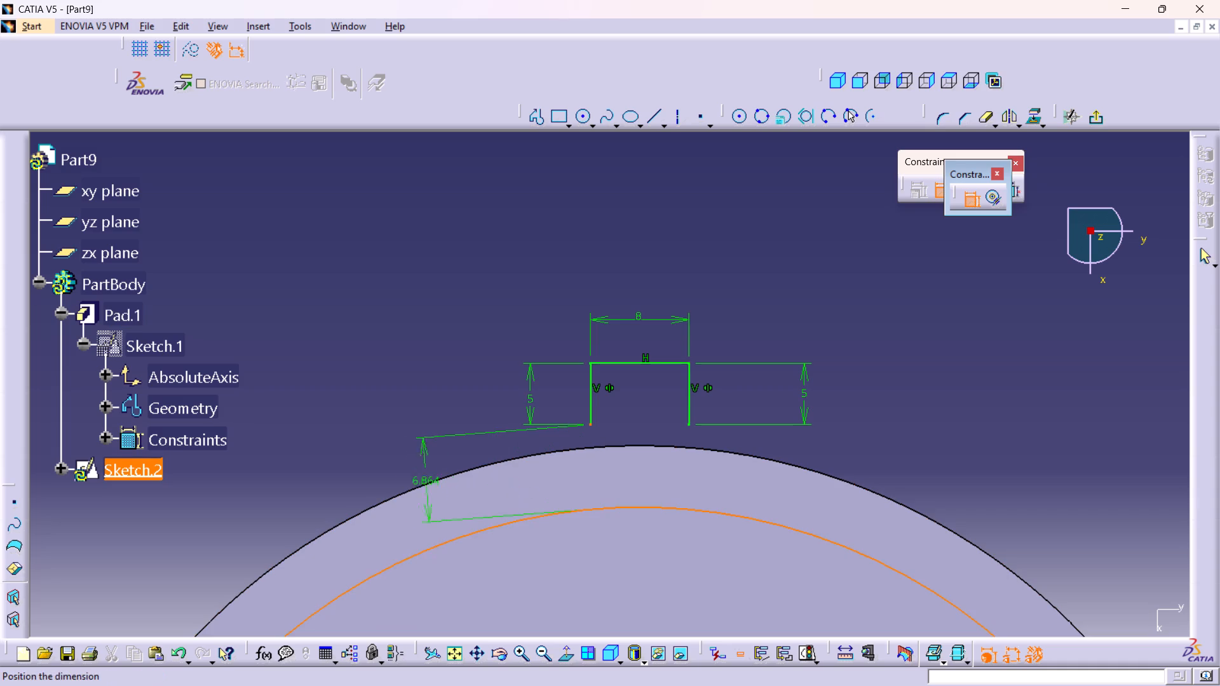
right_click(412, 480)
click(463, 612)
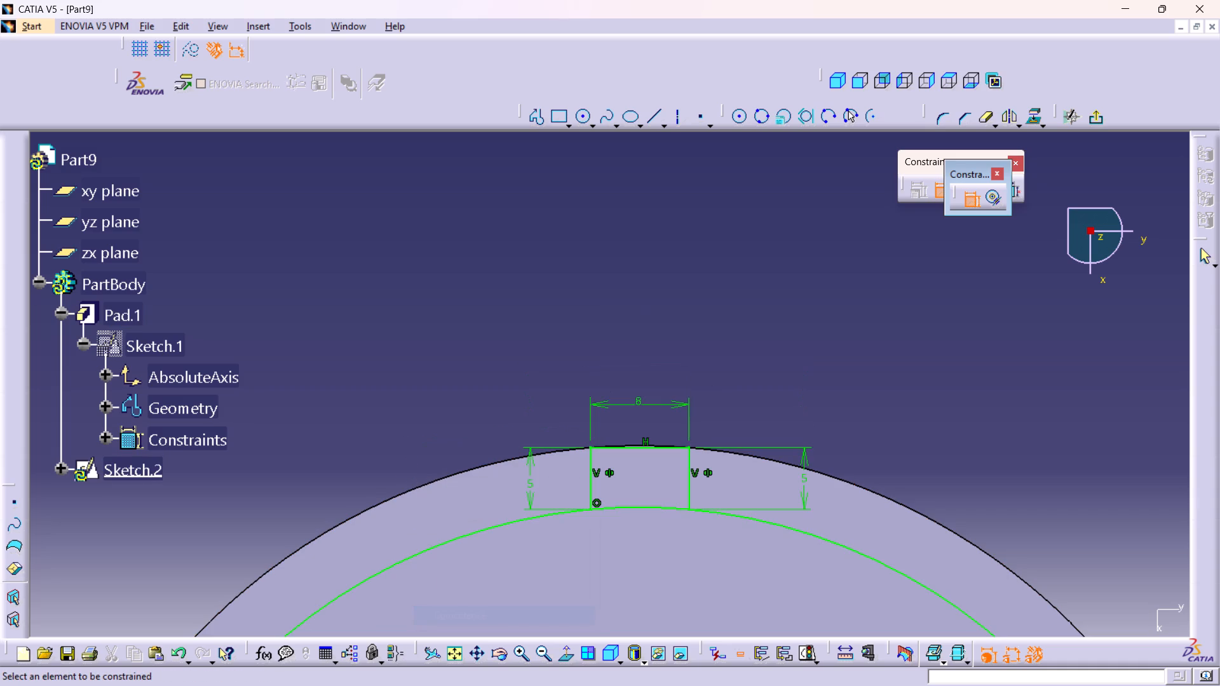
Round the profile's two top corners with the Corner tool, at radii of about 1.2 mm each.
middle_drag(636, 477, 617, 366)
right_click(636, 477)
middle_drag(613, 506, 613, 313)
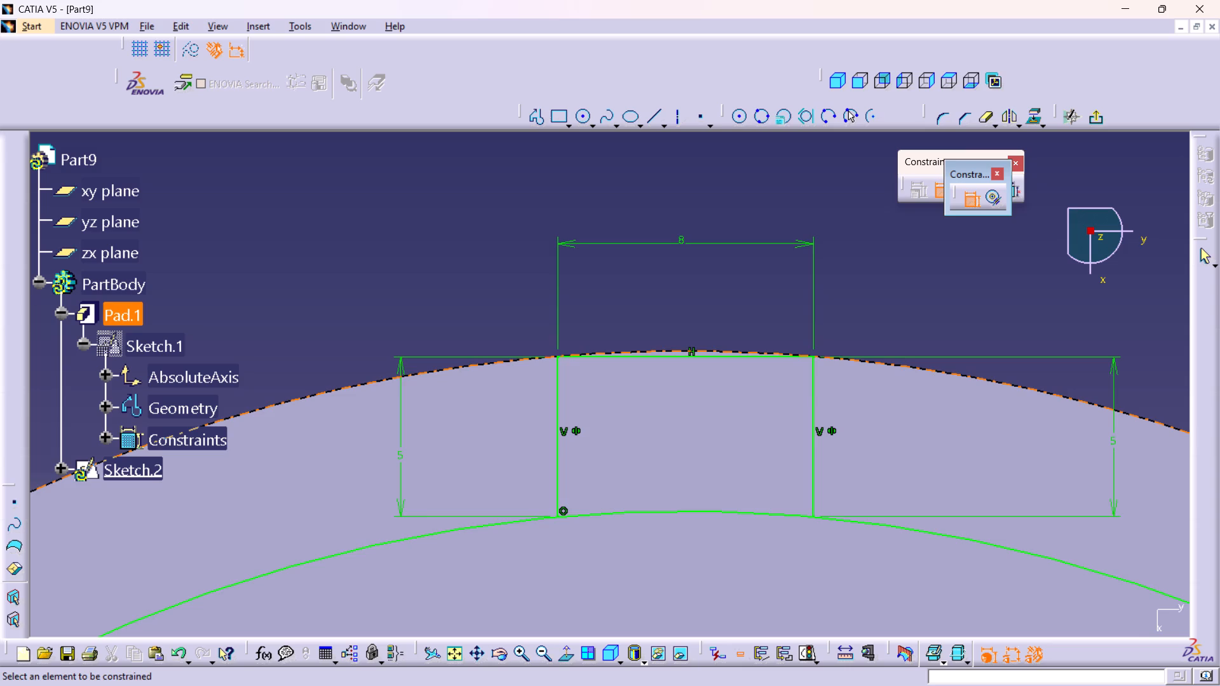
middle_drag(620, 418, 627, 325)
right_click(620, 418)
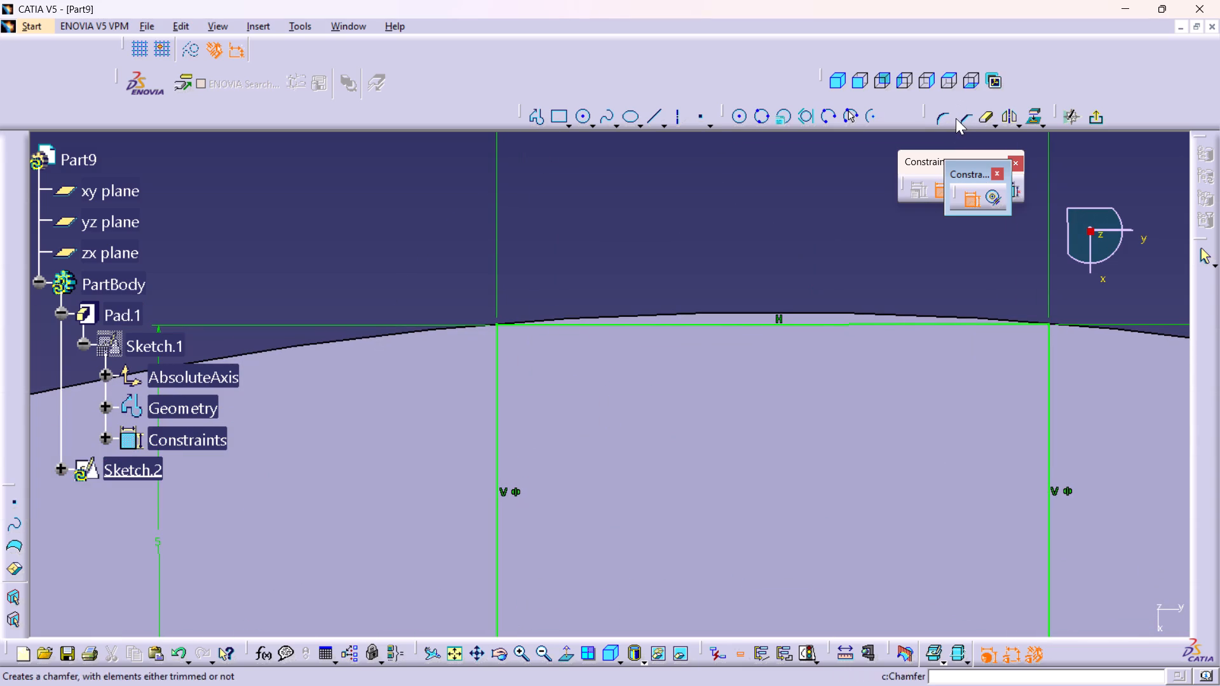
click(941, 118)
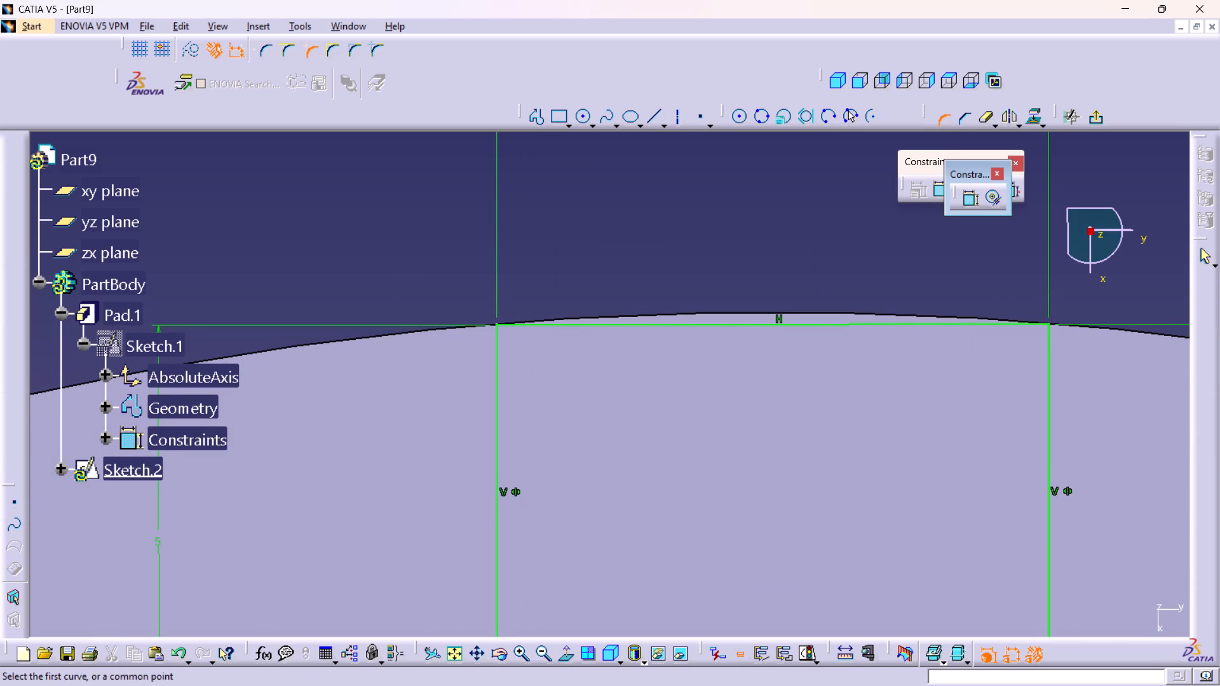
click(939, 115)
double_click(943, 120)
click(498, 365)
click(555, 323)
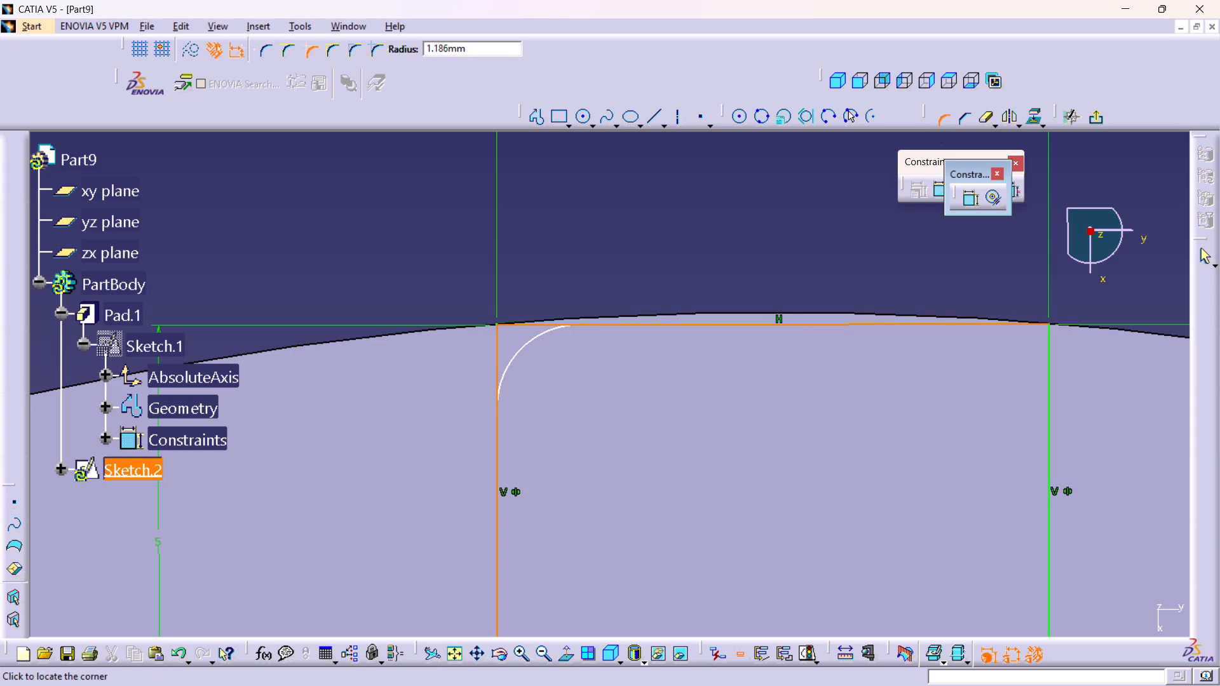
click(525, 345)
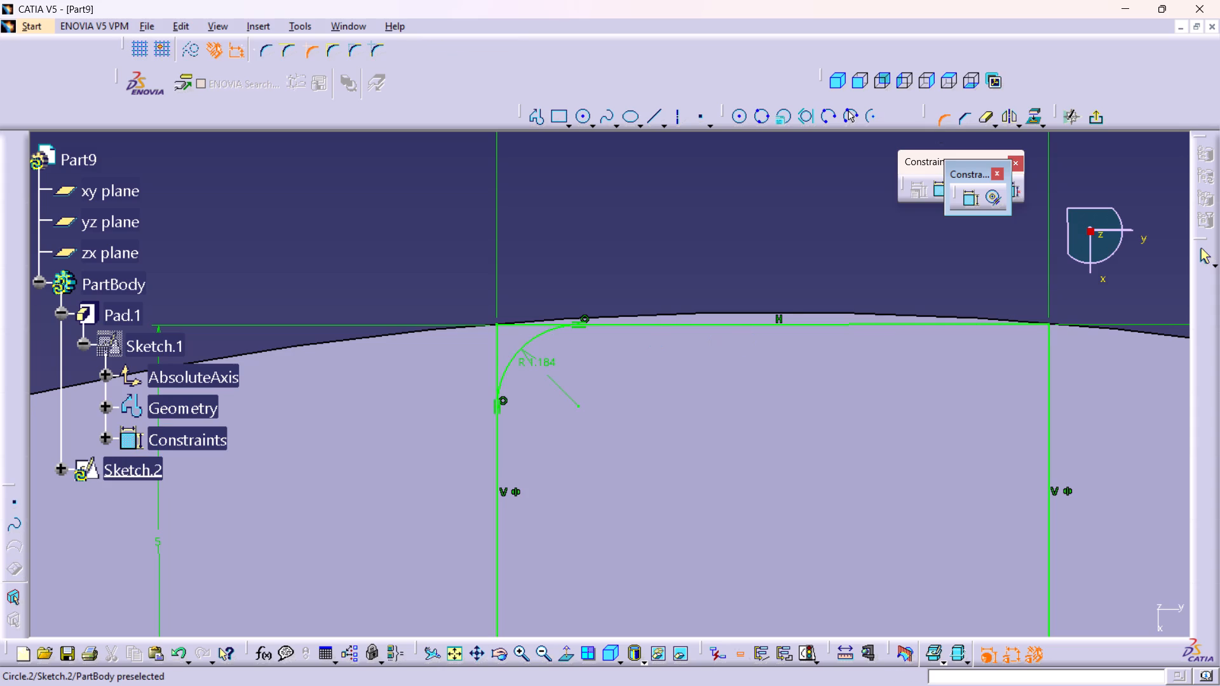
click(956, 324)
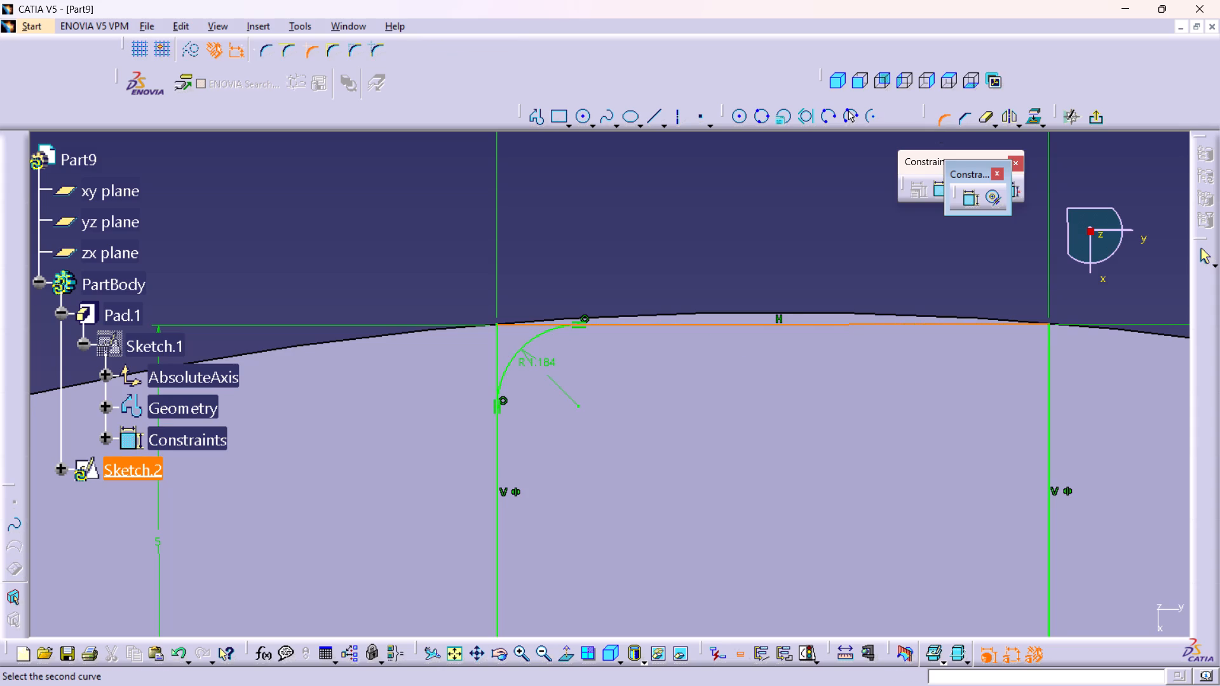
click(1050, 361)
click(1022, 344)
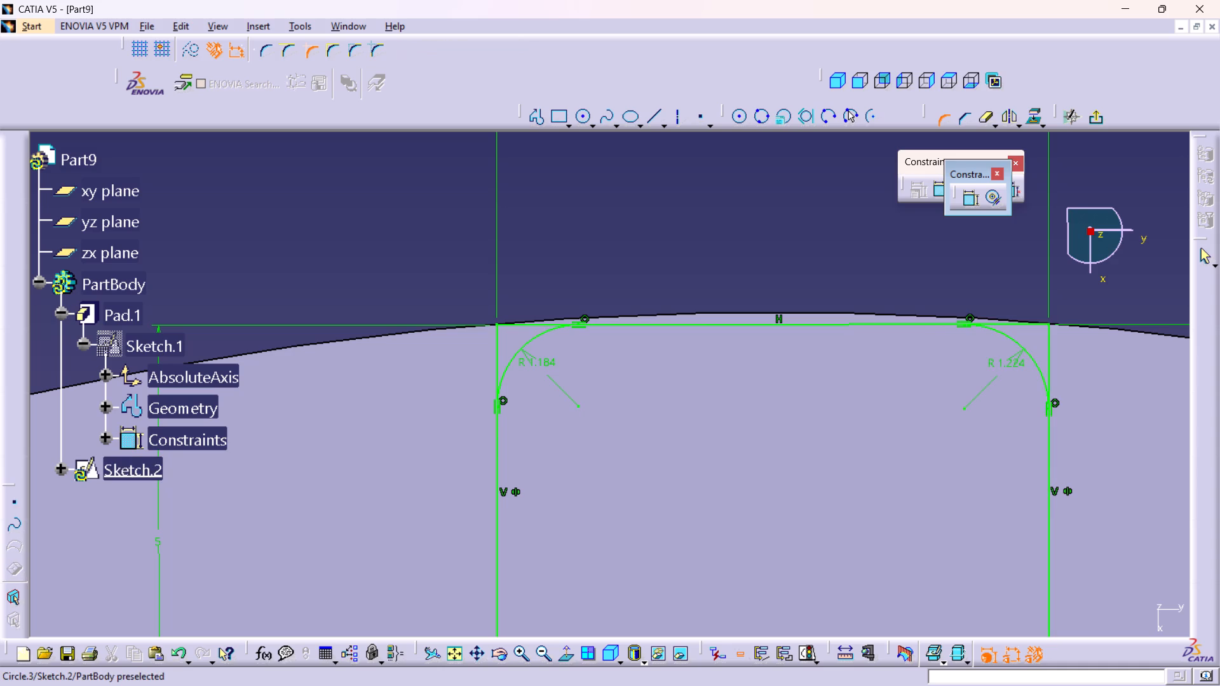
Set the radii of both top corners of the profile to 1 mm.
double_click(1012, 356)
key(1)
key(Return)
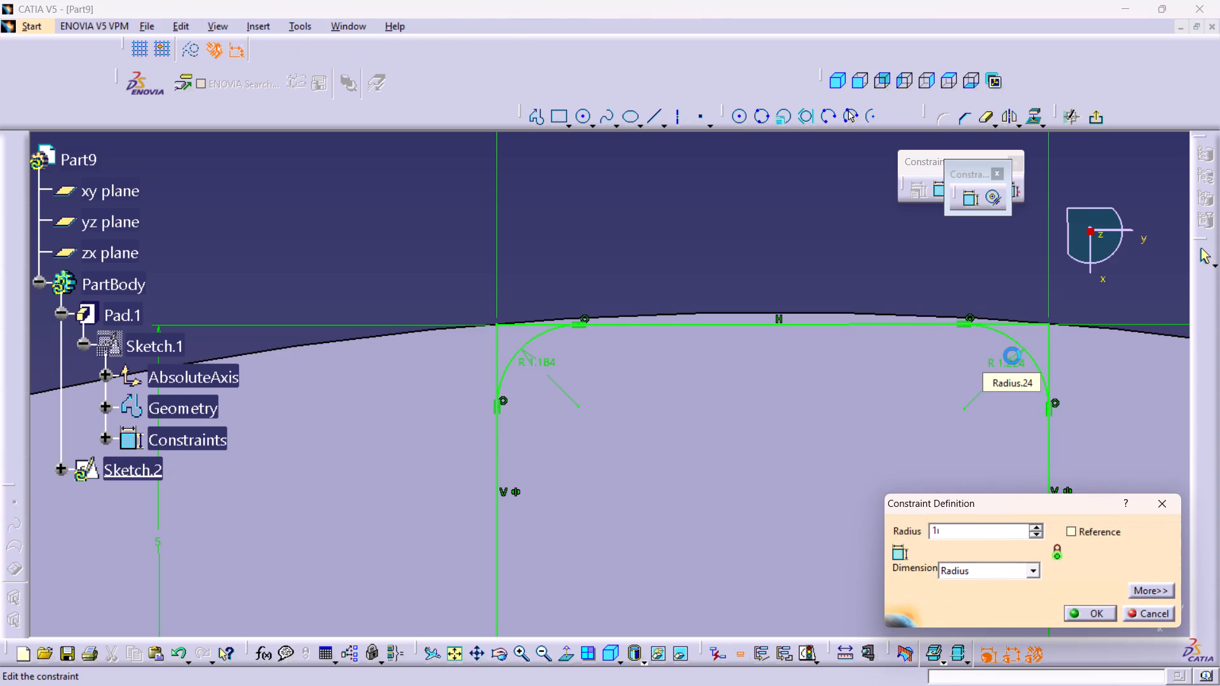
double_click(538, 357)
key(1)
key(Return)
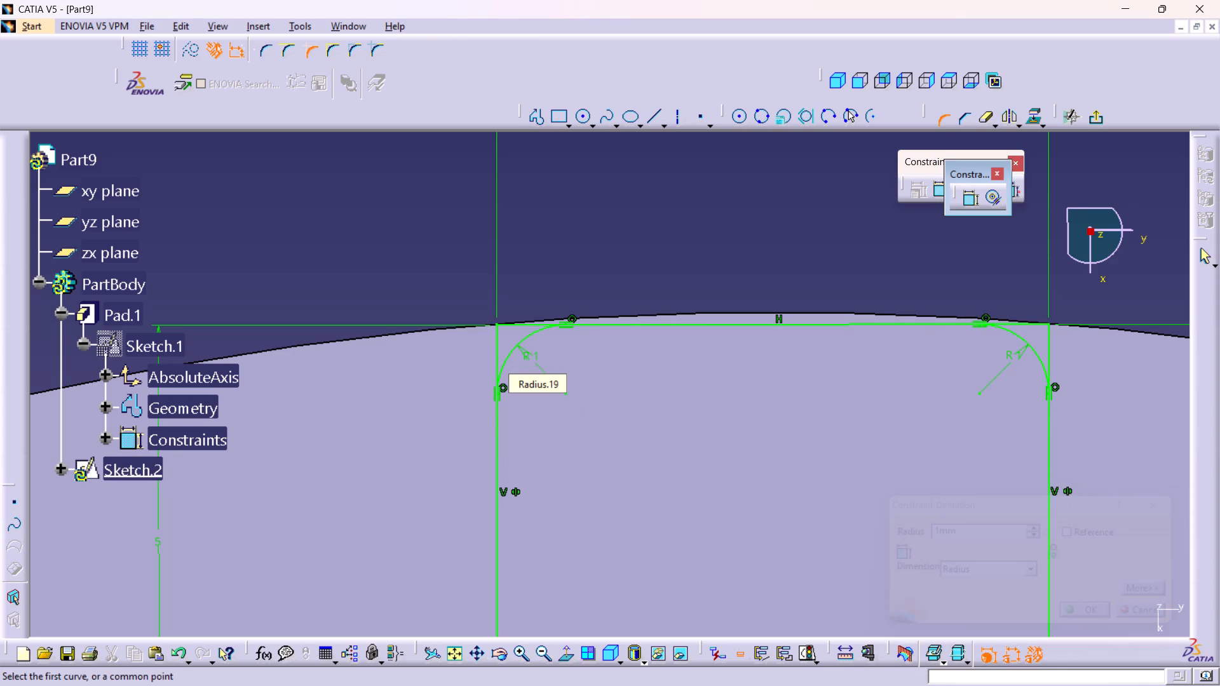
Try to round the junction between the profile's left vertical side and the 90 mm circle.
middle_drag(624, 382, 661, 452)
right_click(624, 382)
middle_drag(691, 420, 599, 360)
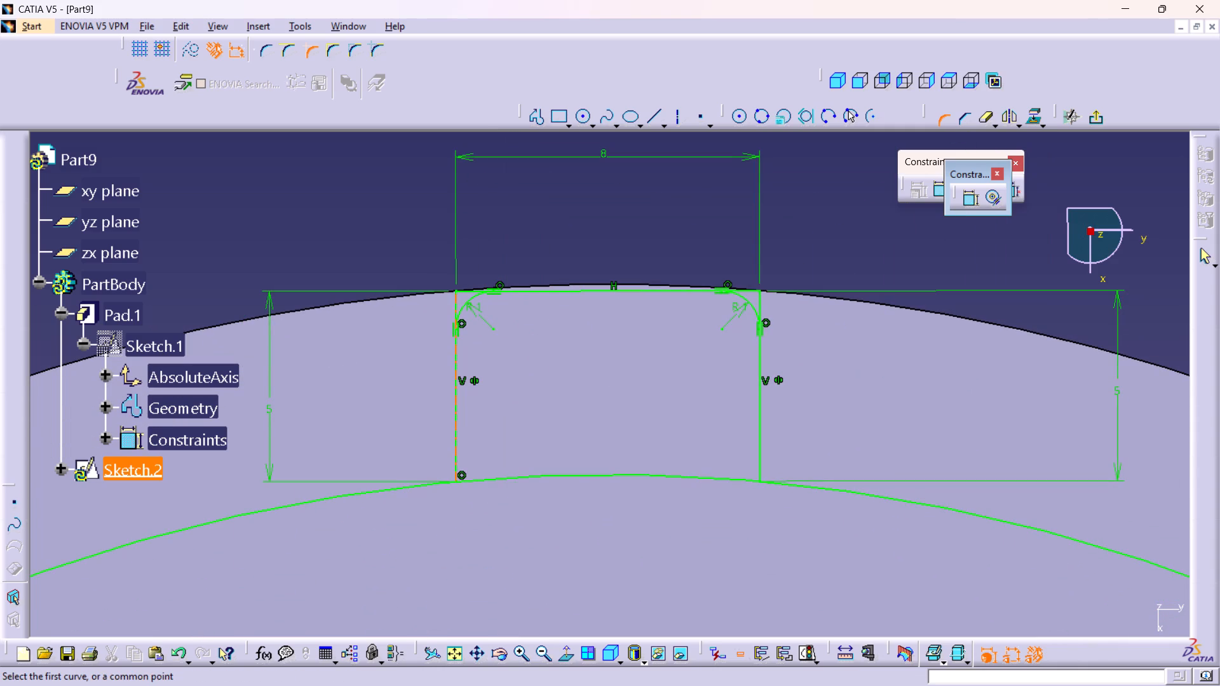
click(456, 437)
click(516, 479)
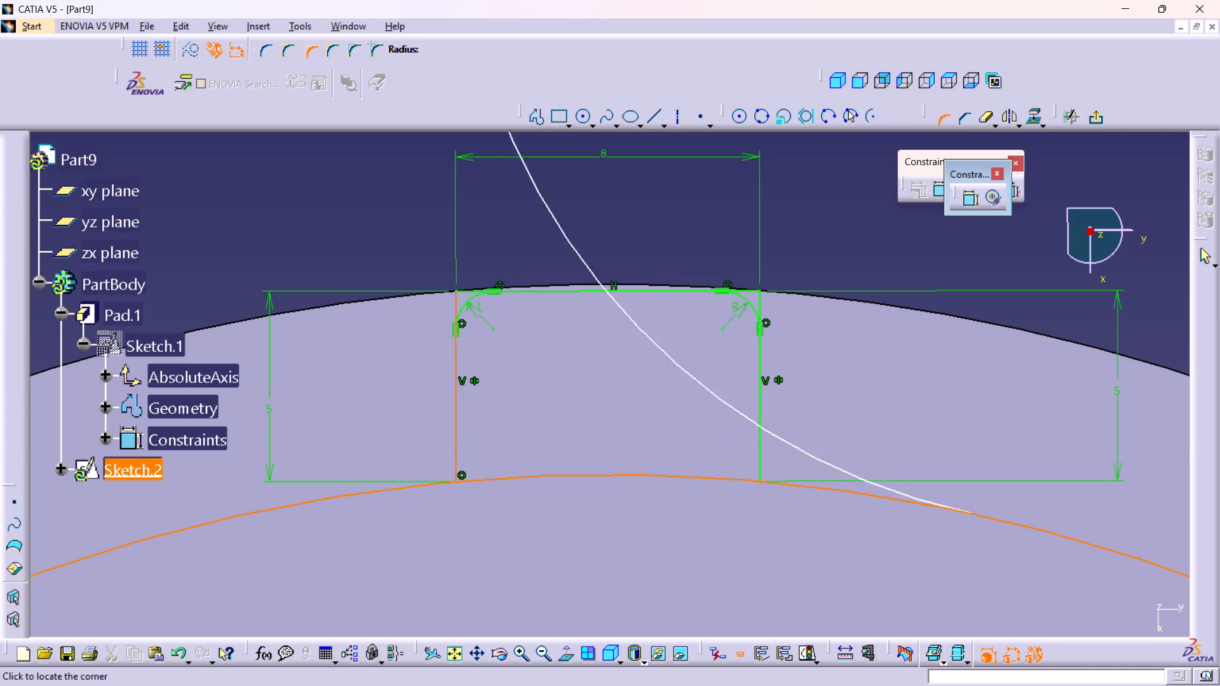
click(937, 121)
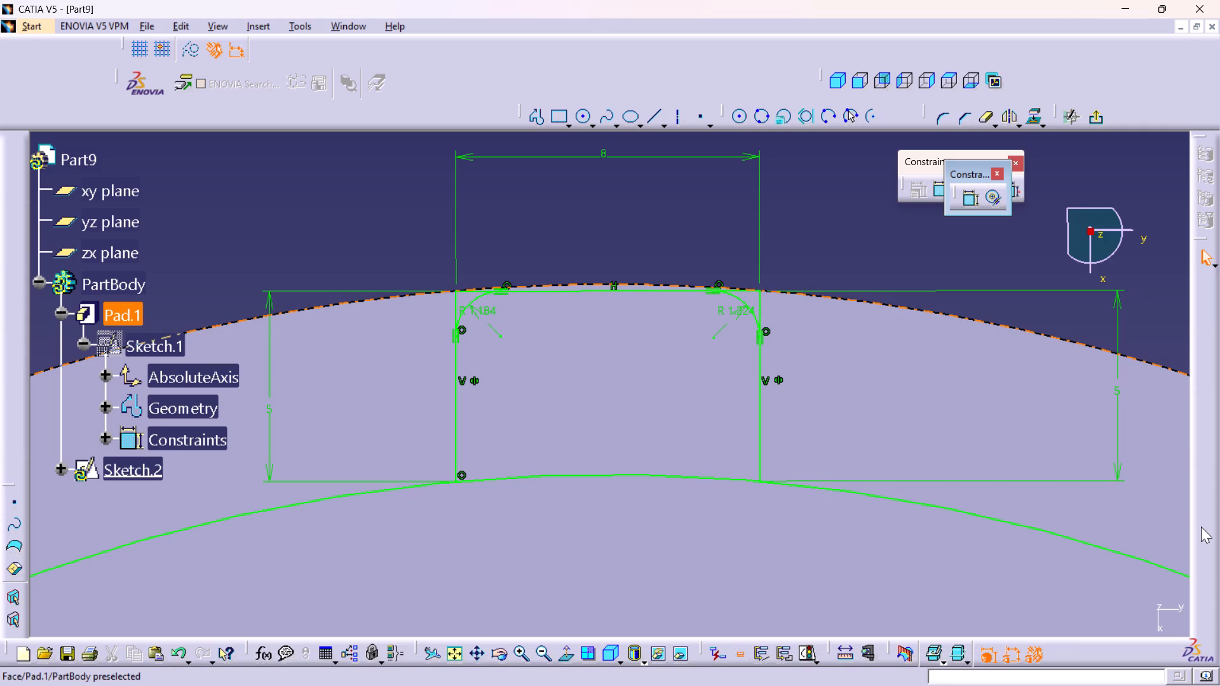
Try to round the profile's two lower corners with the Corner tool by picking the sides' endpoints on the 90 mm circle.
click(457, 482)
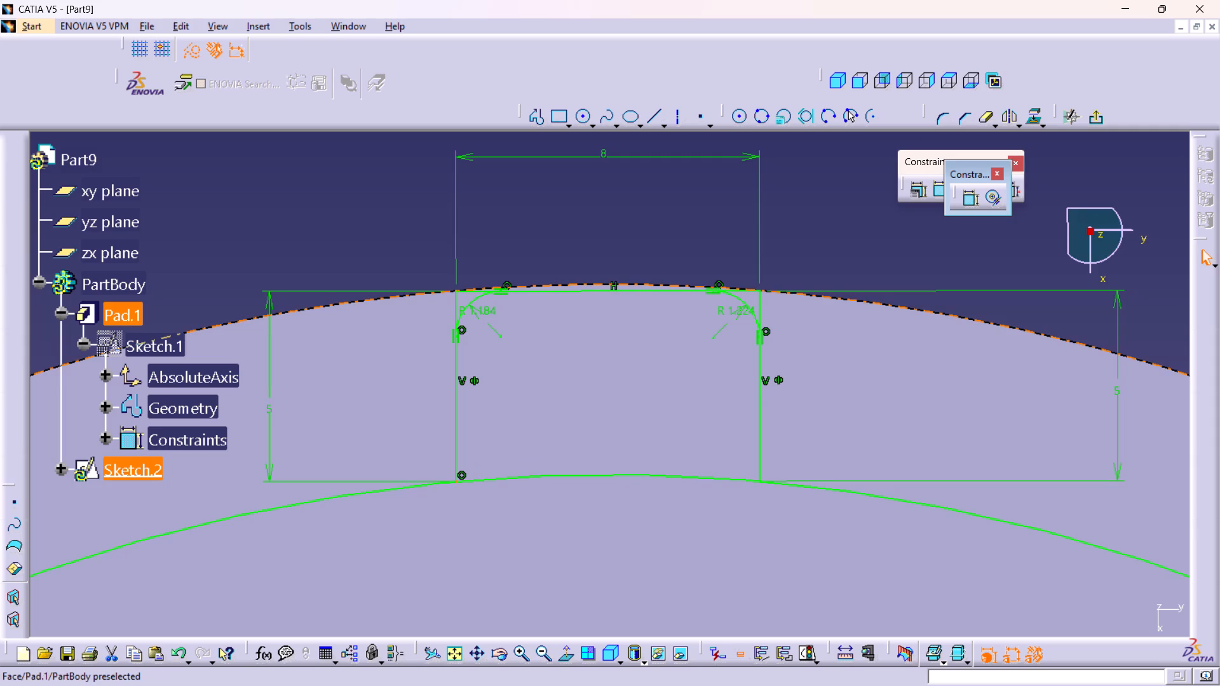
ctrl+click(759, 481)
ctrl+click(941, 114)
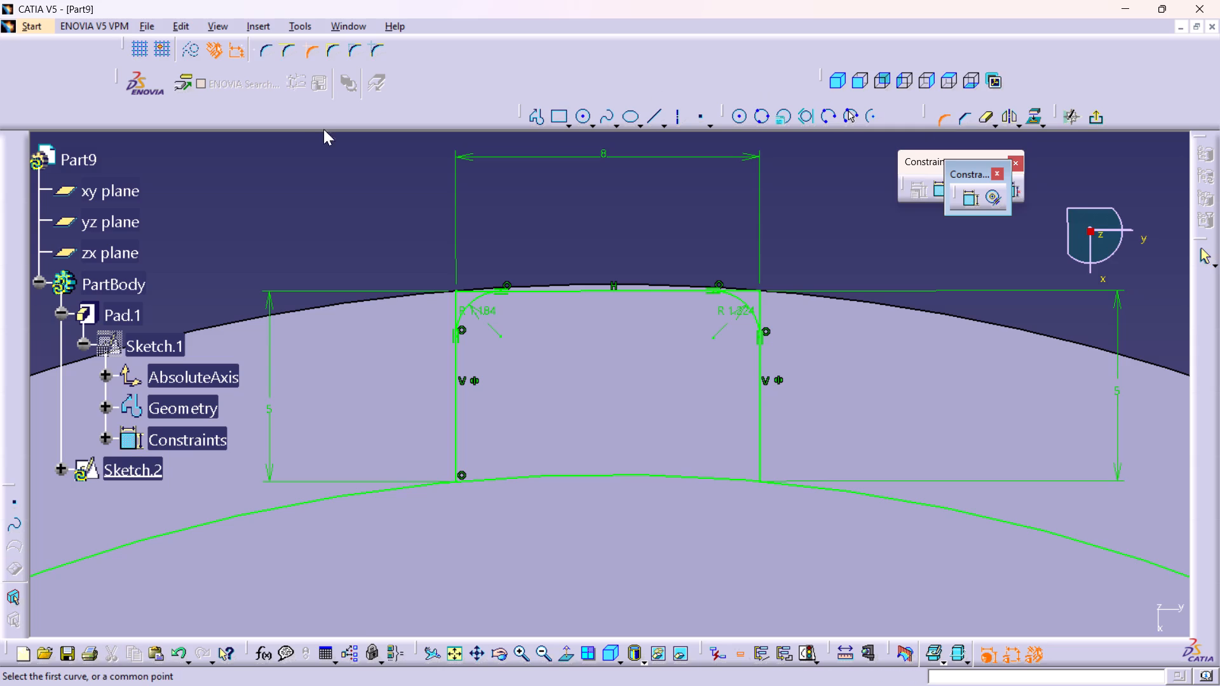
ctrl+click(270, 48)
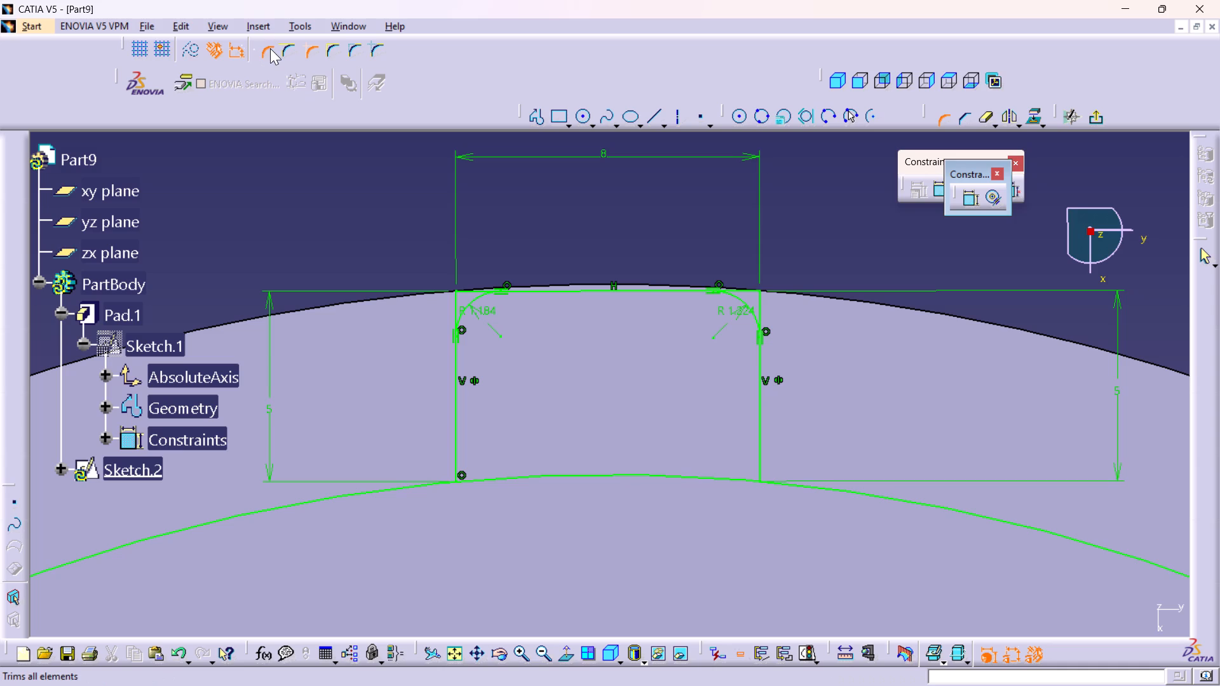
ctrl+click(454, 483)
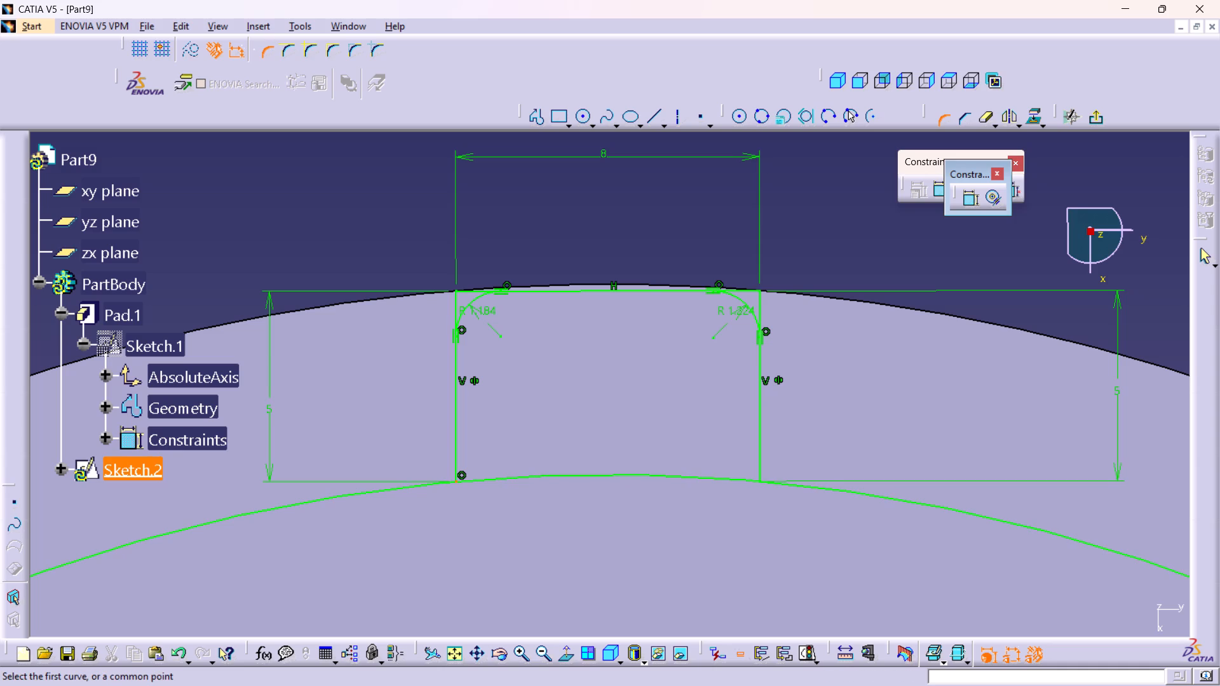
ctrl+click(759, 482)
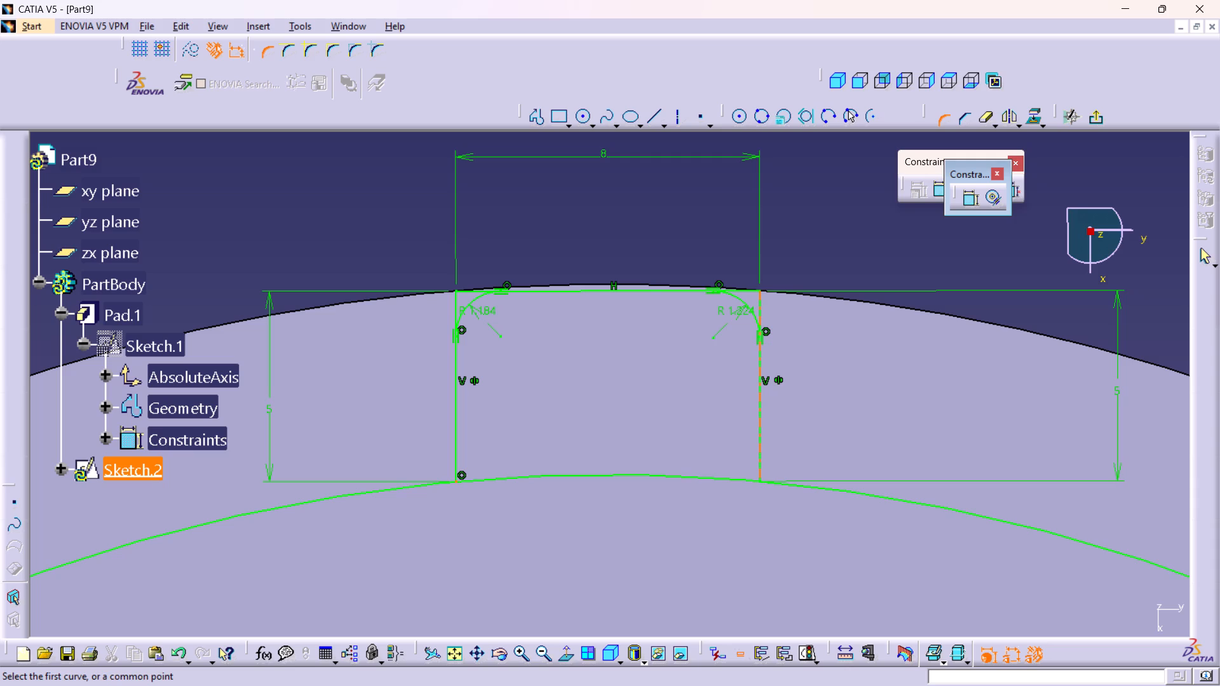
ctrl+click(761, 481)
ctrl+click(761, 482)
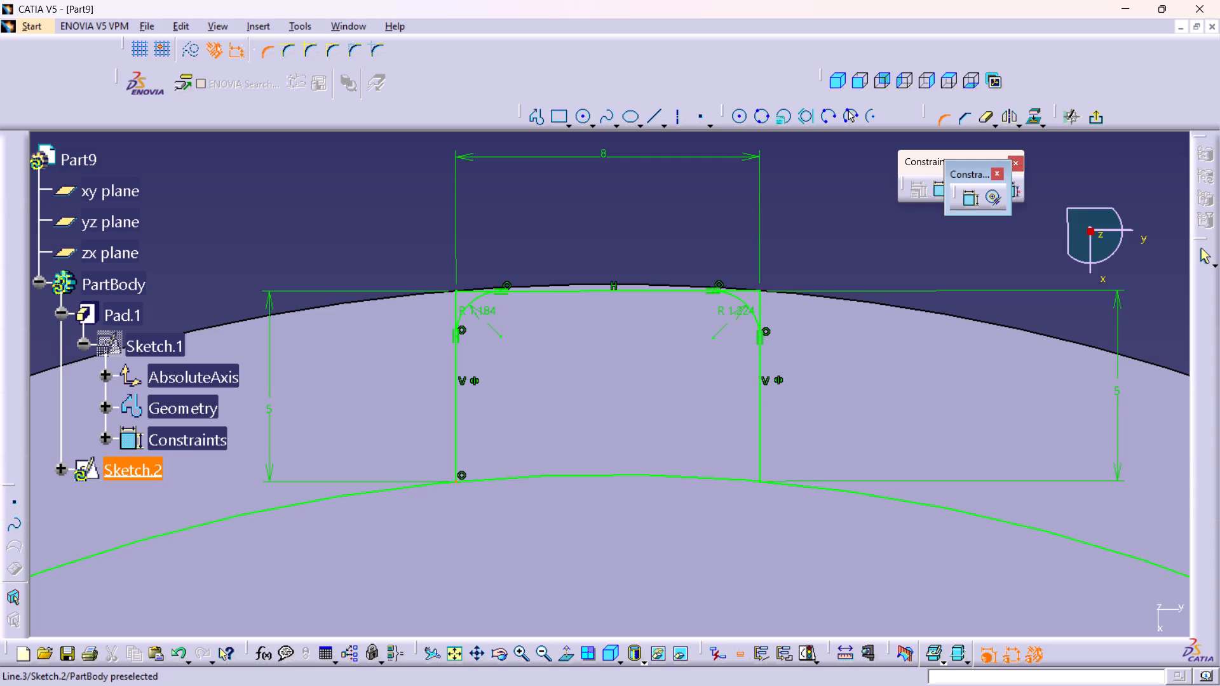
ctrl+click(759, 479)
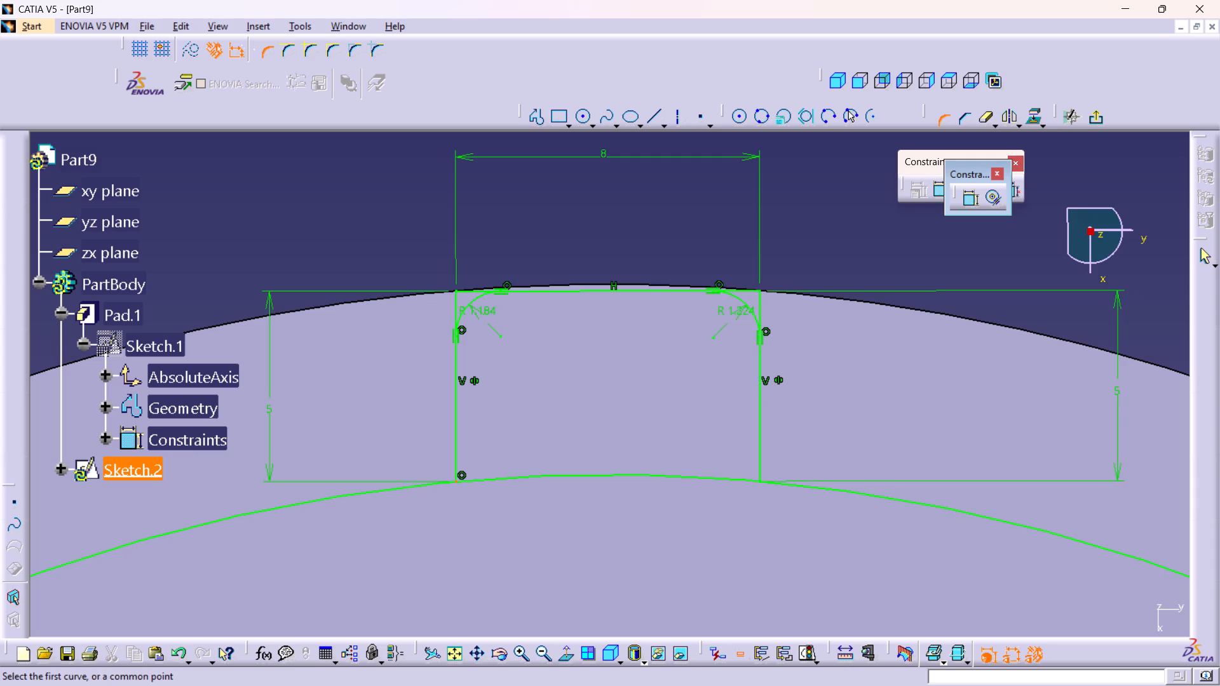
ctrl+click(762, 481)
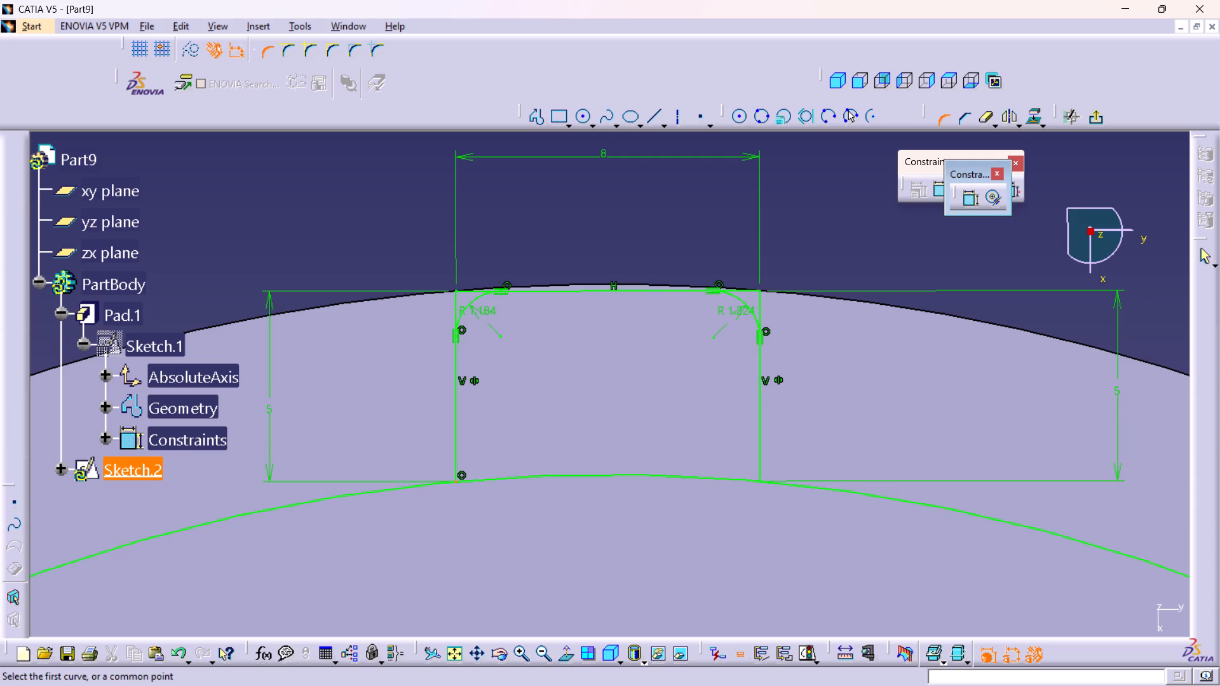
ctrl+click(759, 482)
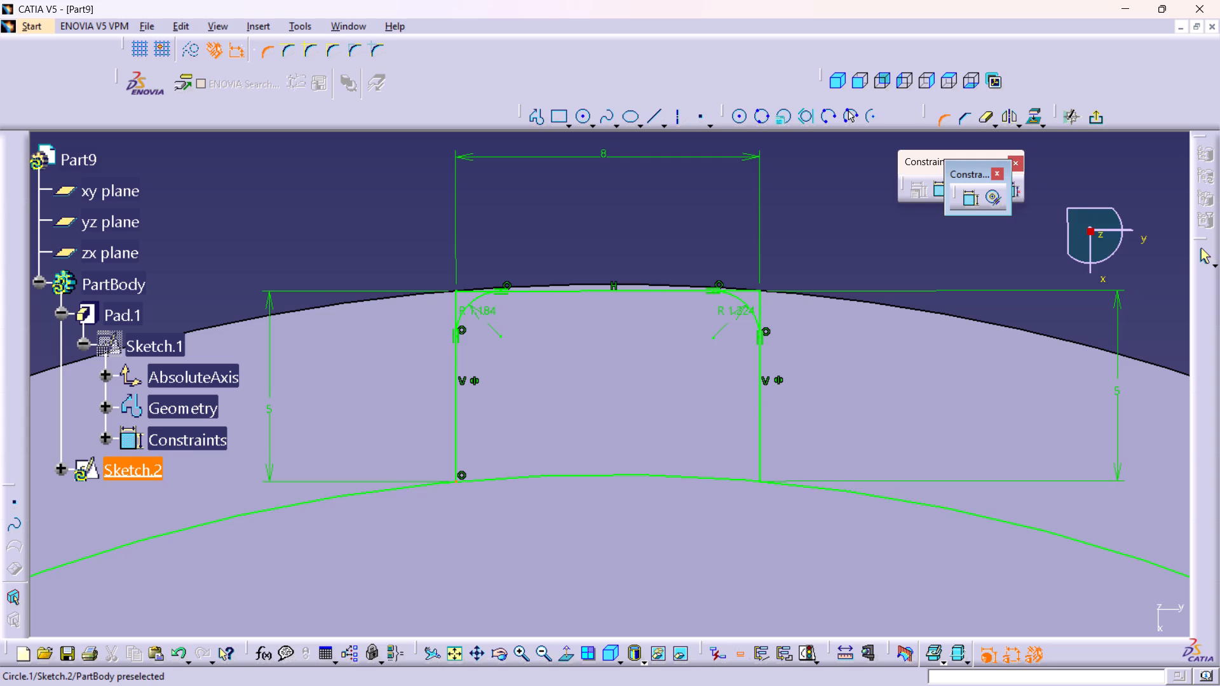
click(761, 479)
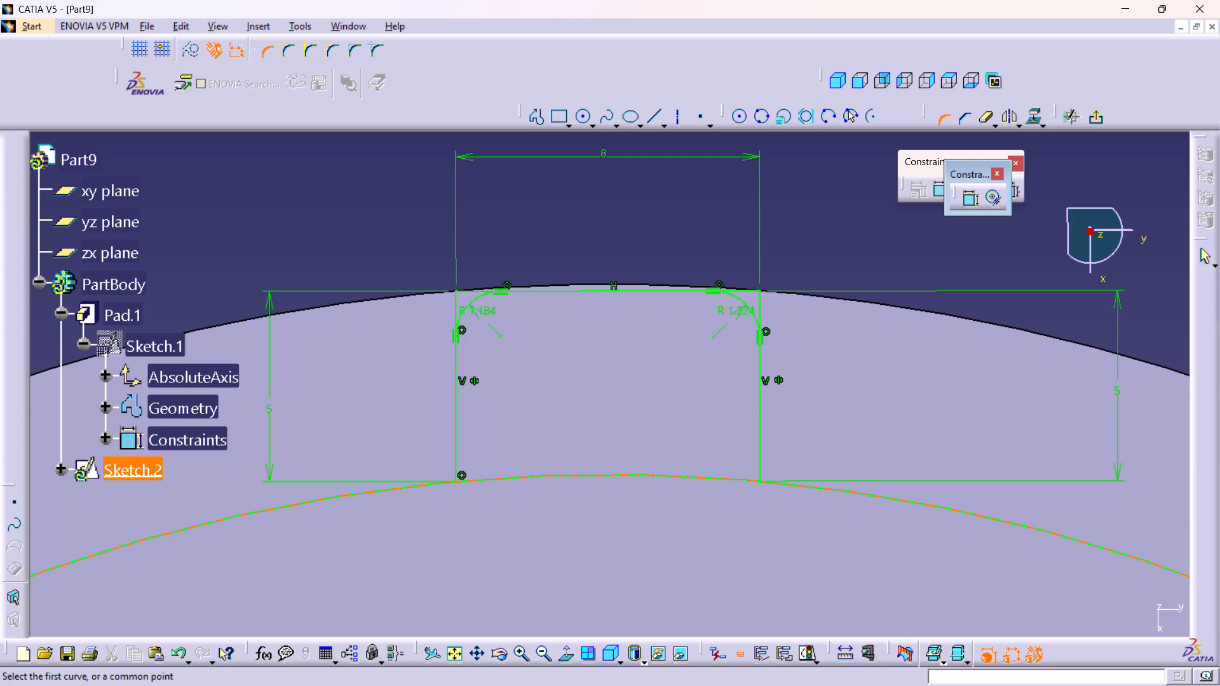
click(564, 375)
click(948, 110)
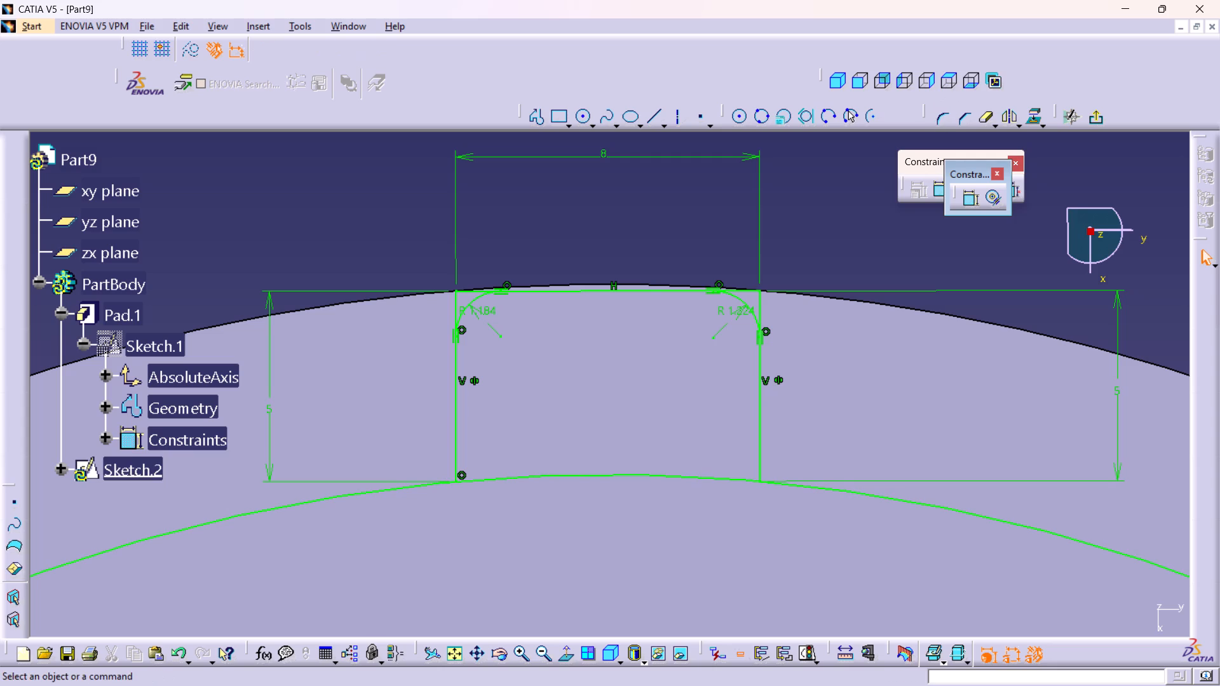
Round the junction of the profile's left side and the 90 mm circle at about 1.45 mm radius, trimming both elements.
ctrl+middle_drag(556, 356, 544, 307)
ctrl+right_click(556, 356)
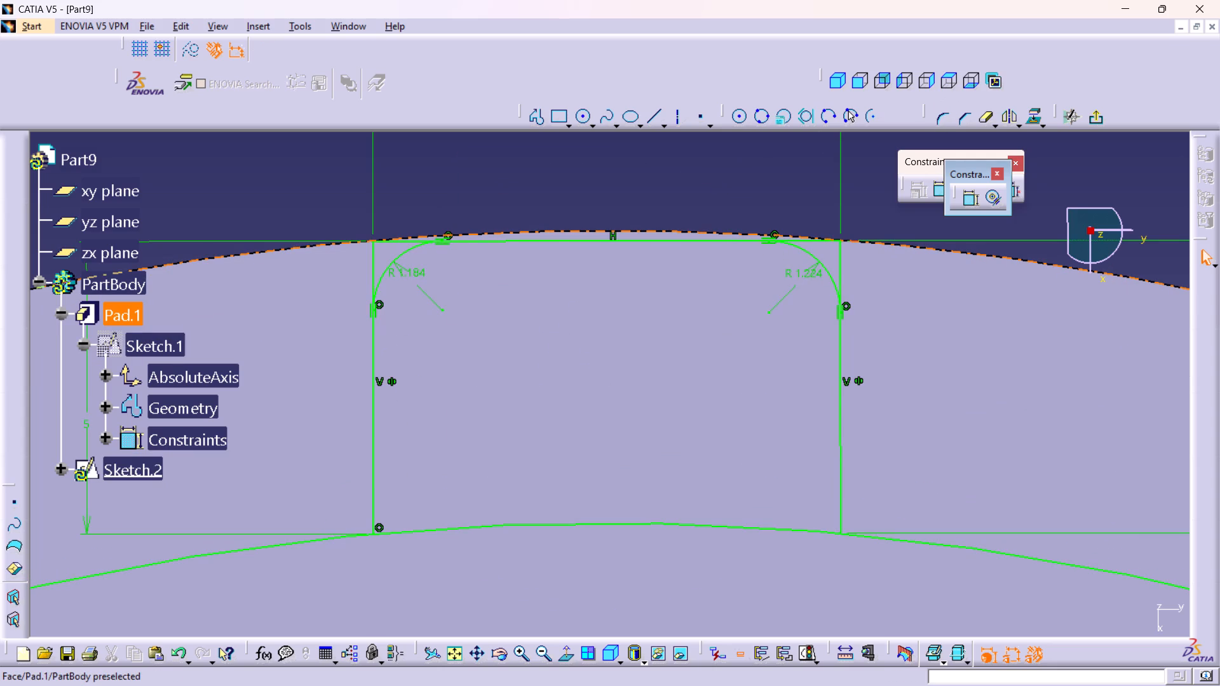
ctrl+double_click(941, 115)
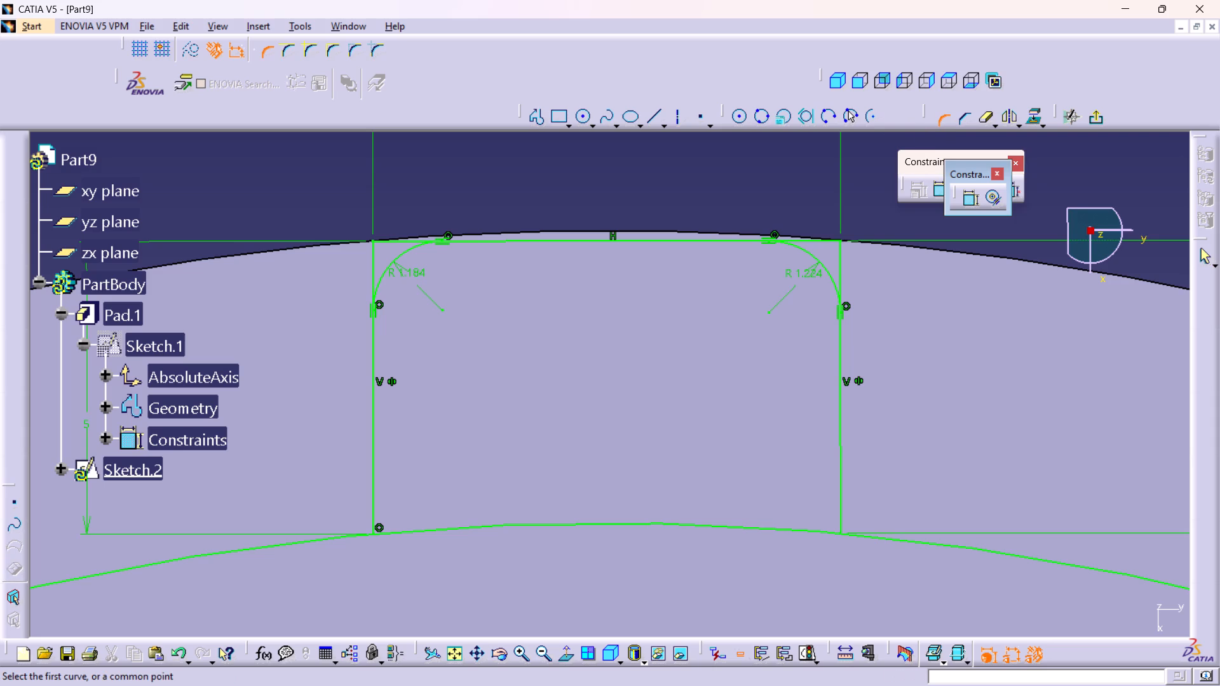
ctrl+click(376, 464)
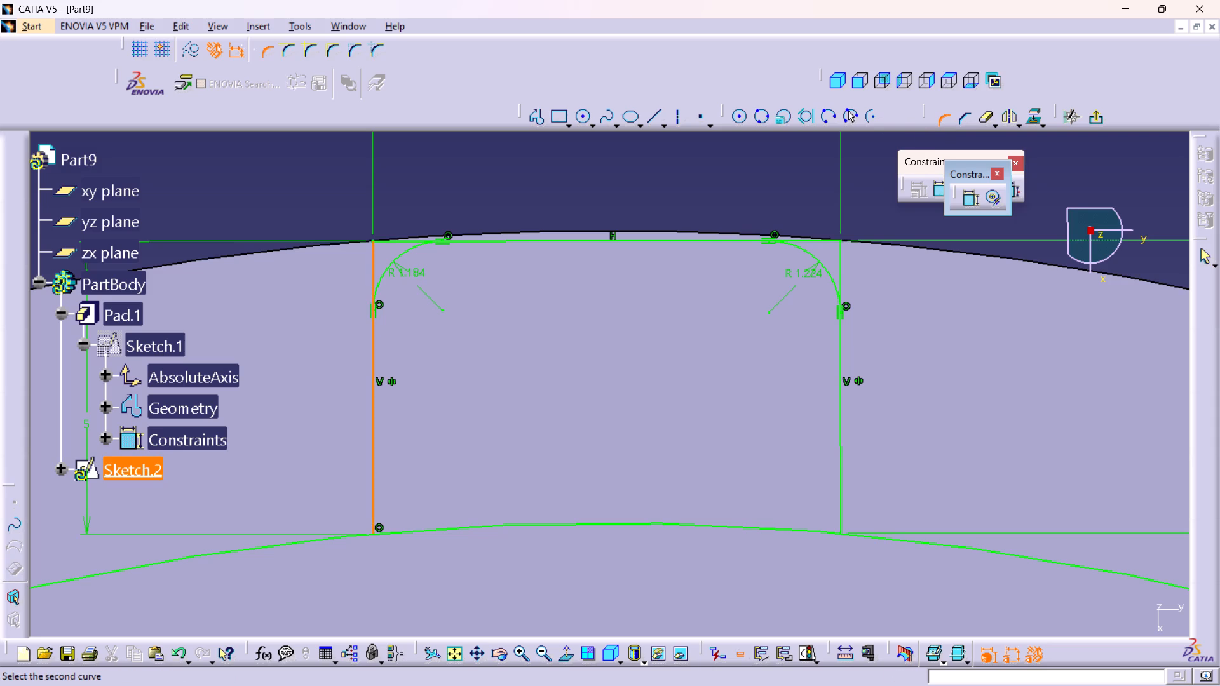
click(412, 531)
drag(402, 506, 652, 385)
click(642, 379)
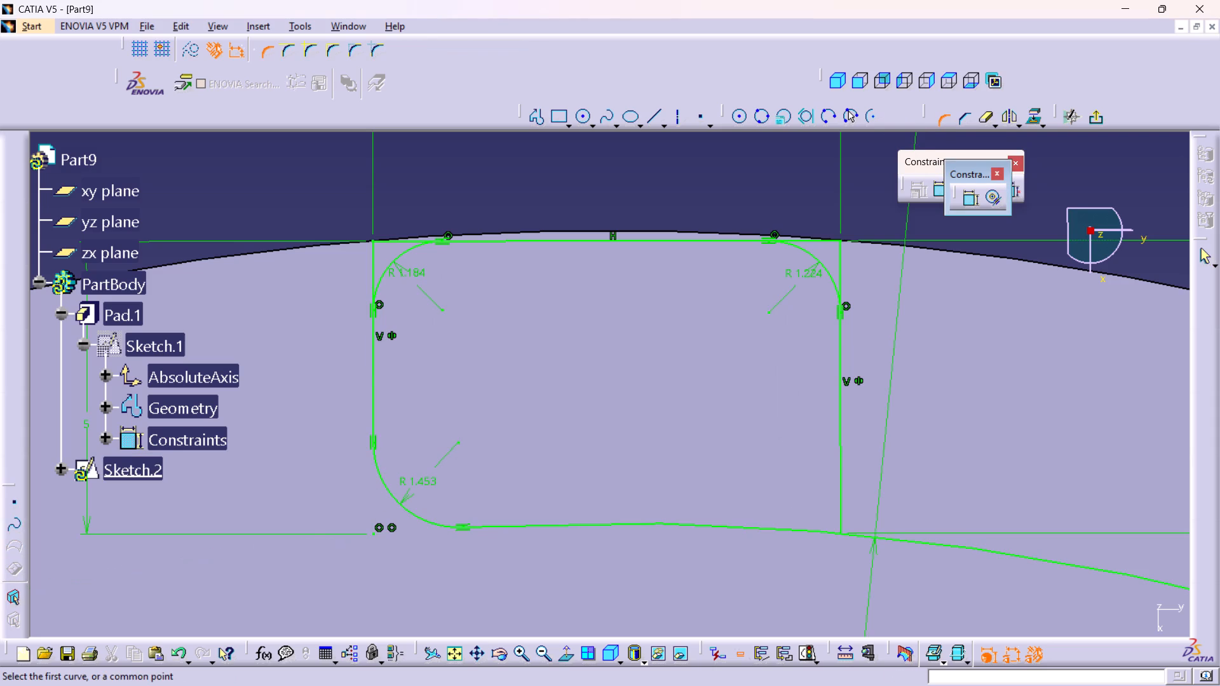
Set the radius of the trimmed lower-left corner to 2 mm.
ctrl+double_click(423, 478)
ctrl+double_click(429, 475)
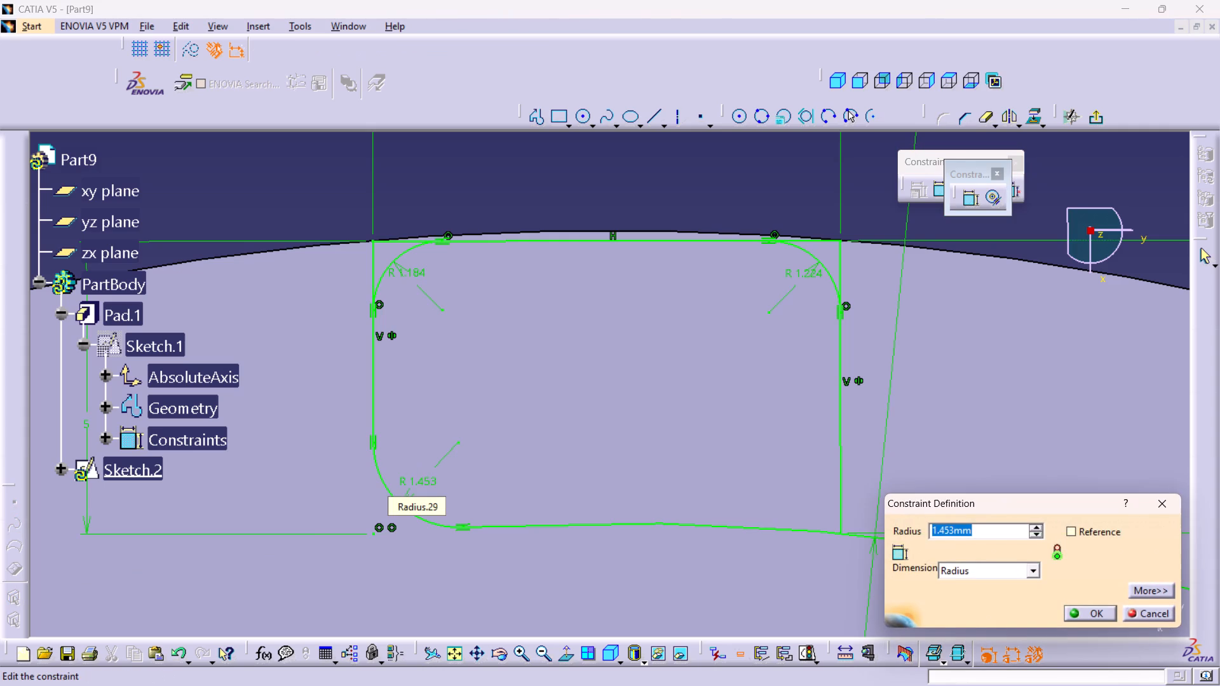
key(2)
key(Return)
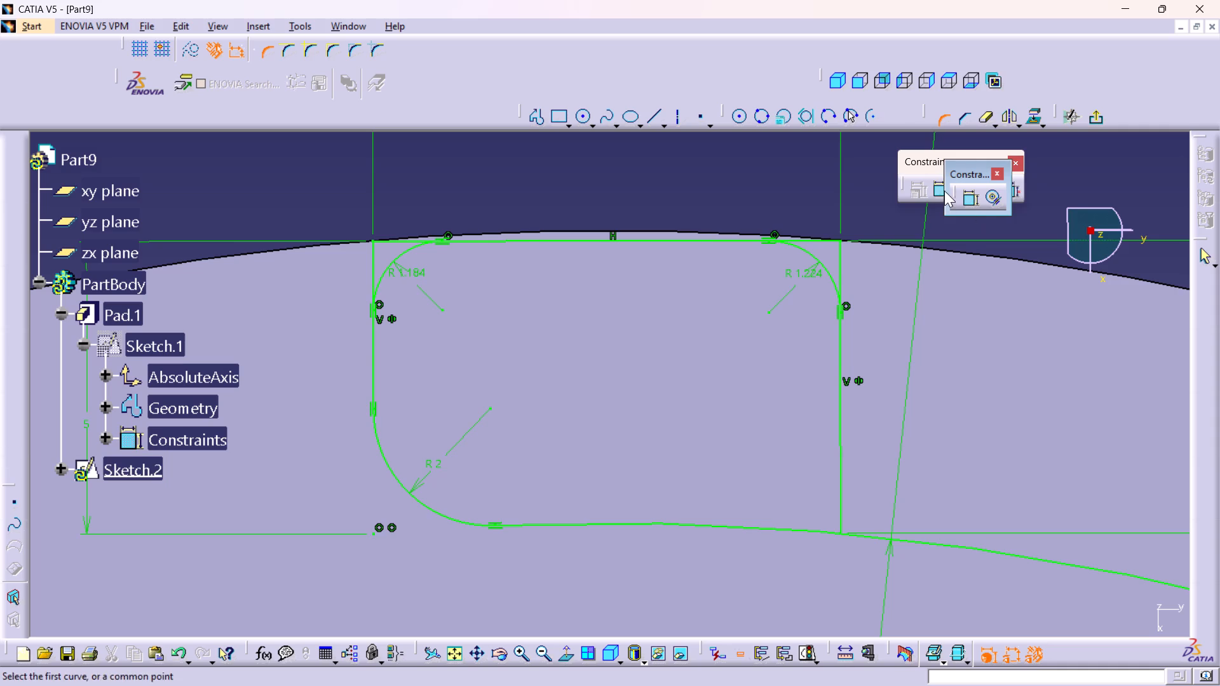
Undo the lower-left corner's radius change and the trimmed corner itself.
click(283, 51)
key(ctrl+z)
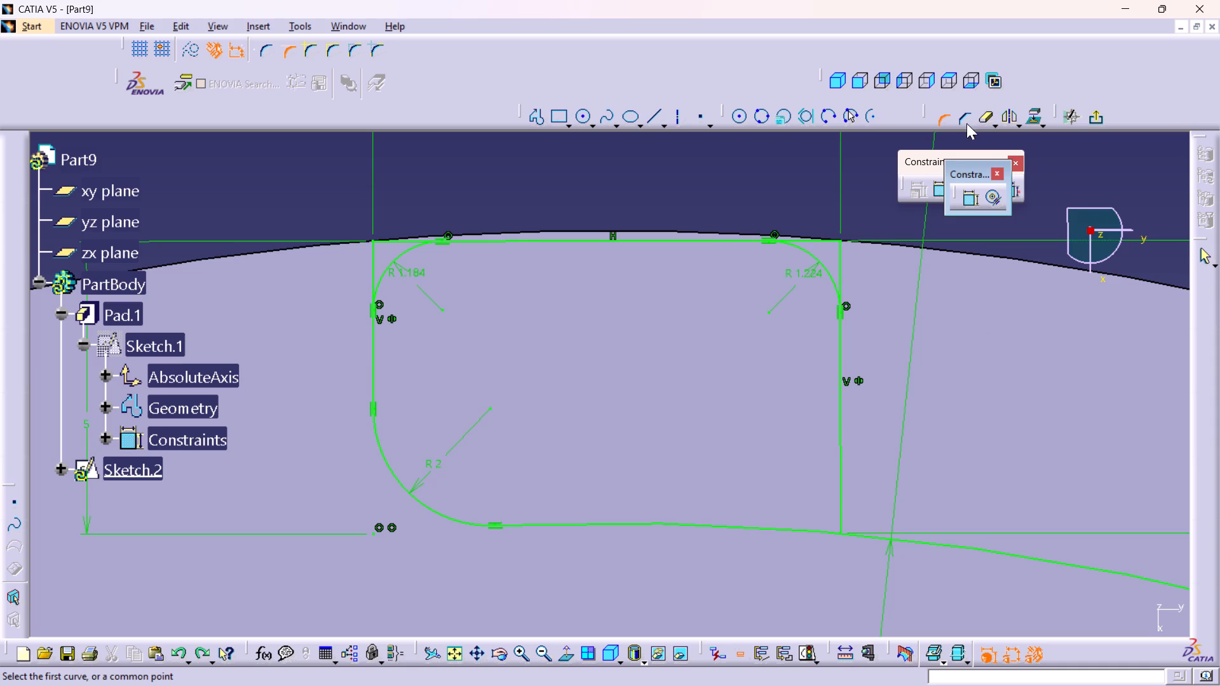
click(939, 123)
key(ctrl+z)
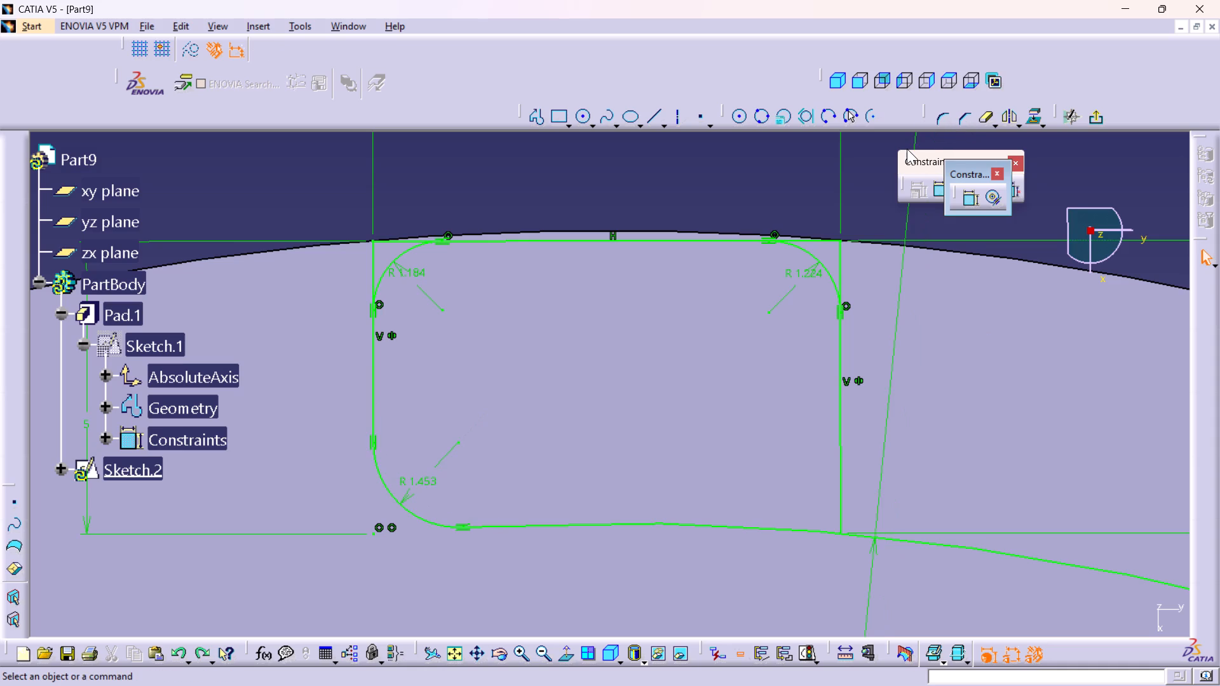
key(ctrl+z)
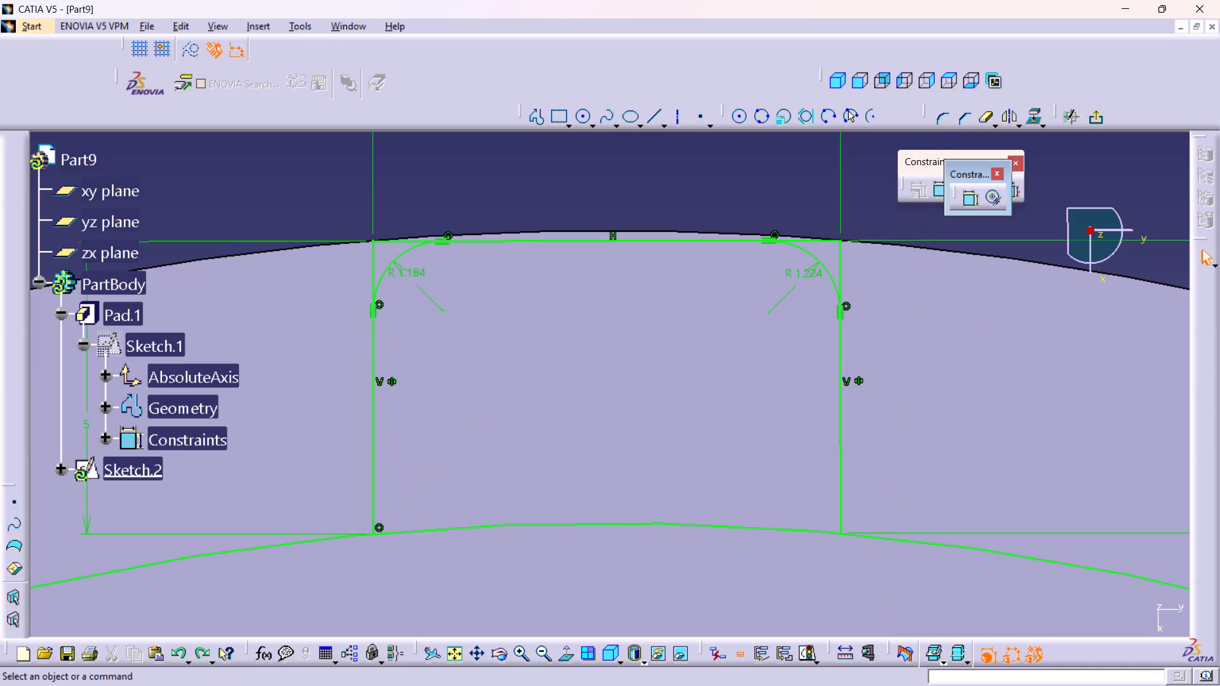
Round both junctions between the profile's vertical sides and the 90 mm circle without trimming, at radii of about 1.85 and 1.83 mm.
click(935, 123)
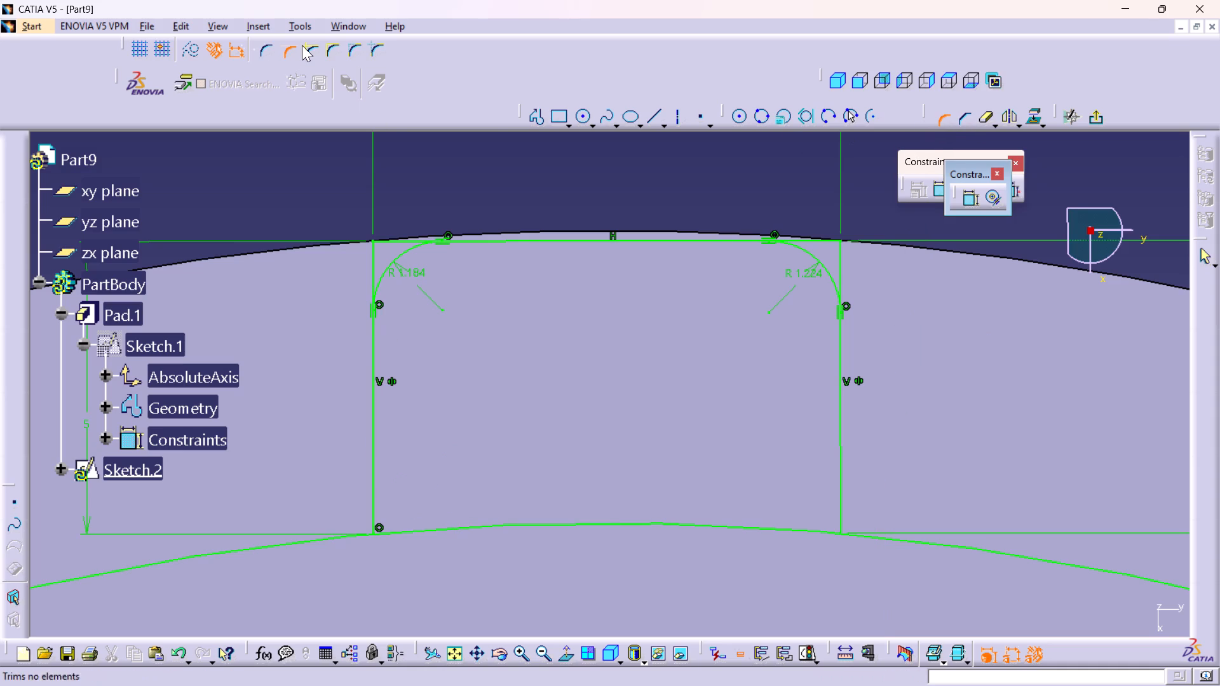
click(304, 43)
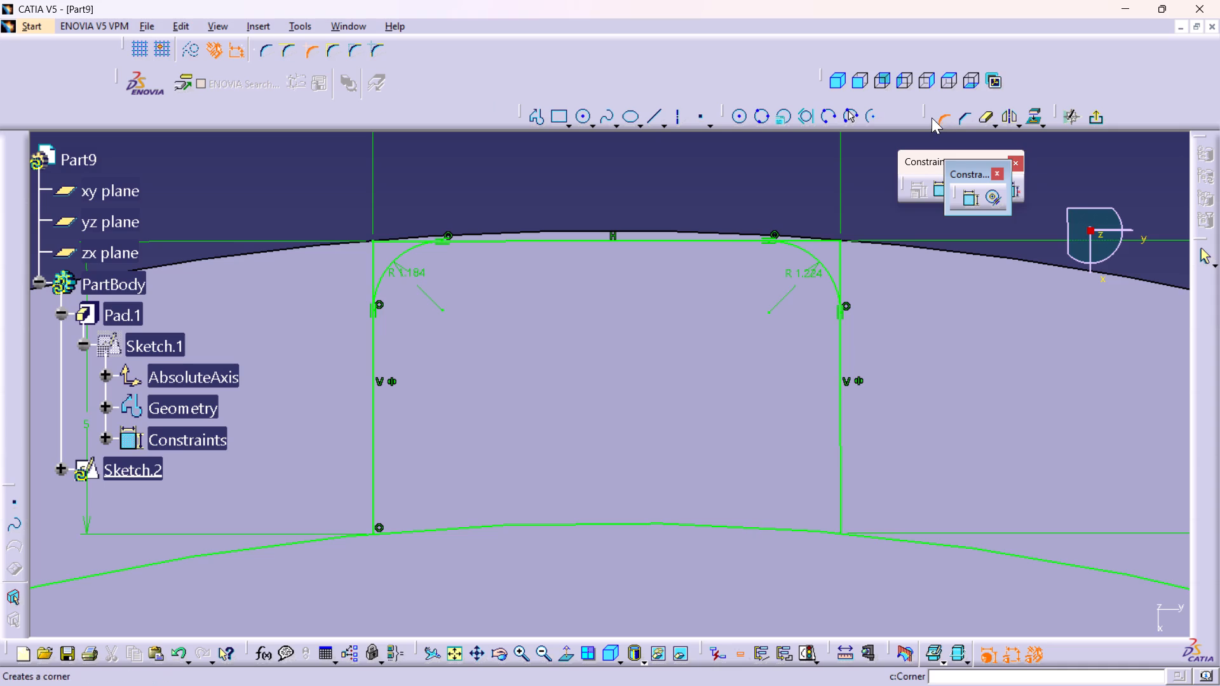
click(892, 163)
double_click(943, 120)
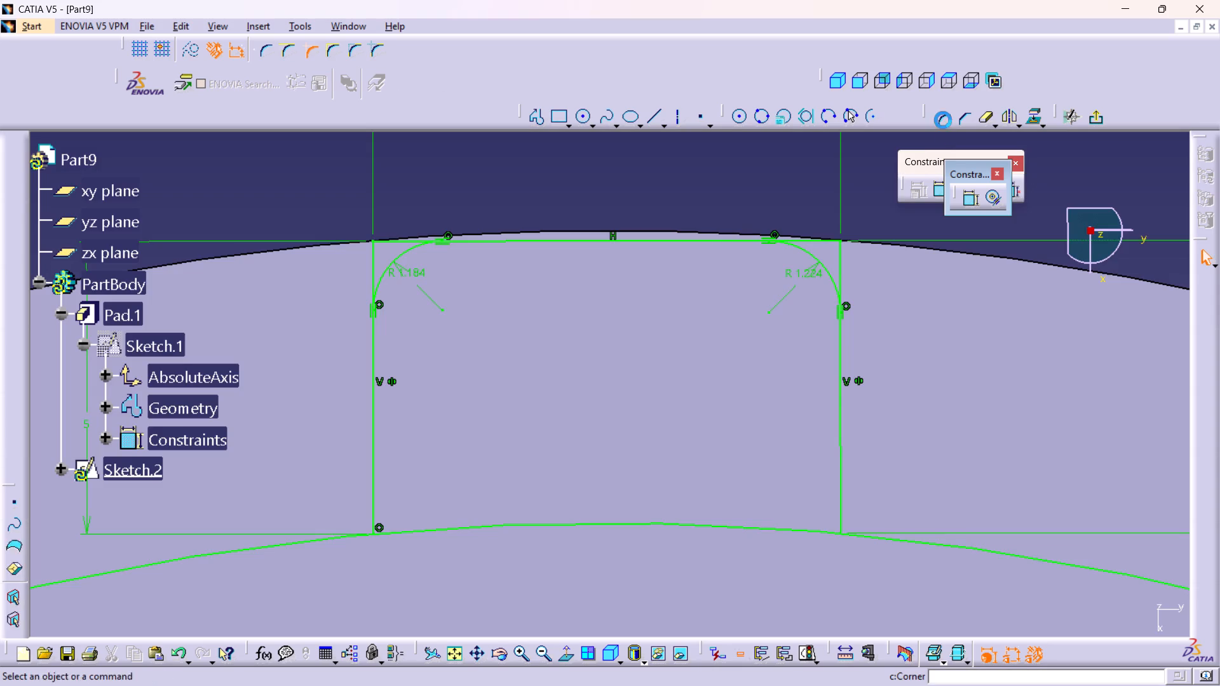
click(373, 483)
click(428, 533)
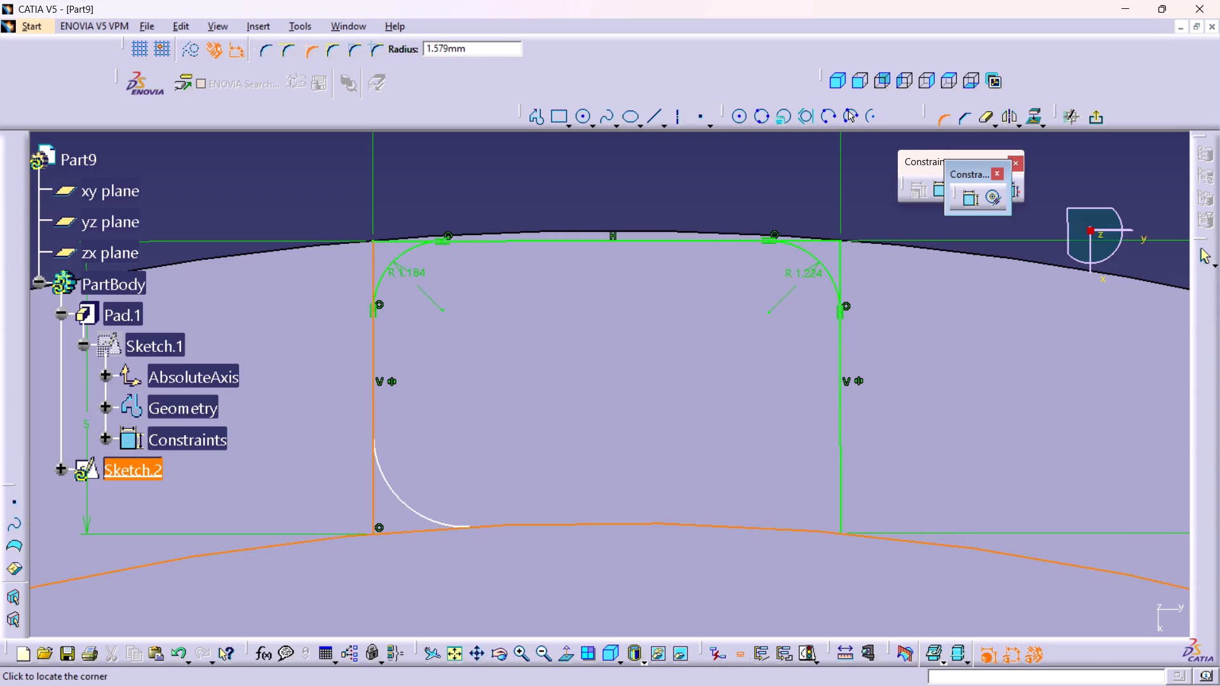
click(416, 502)
click(775, 527)
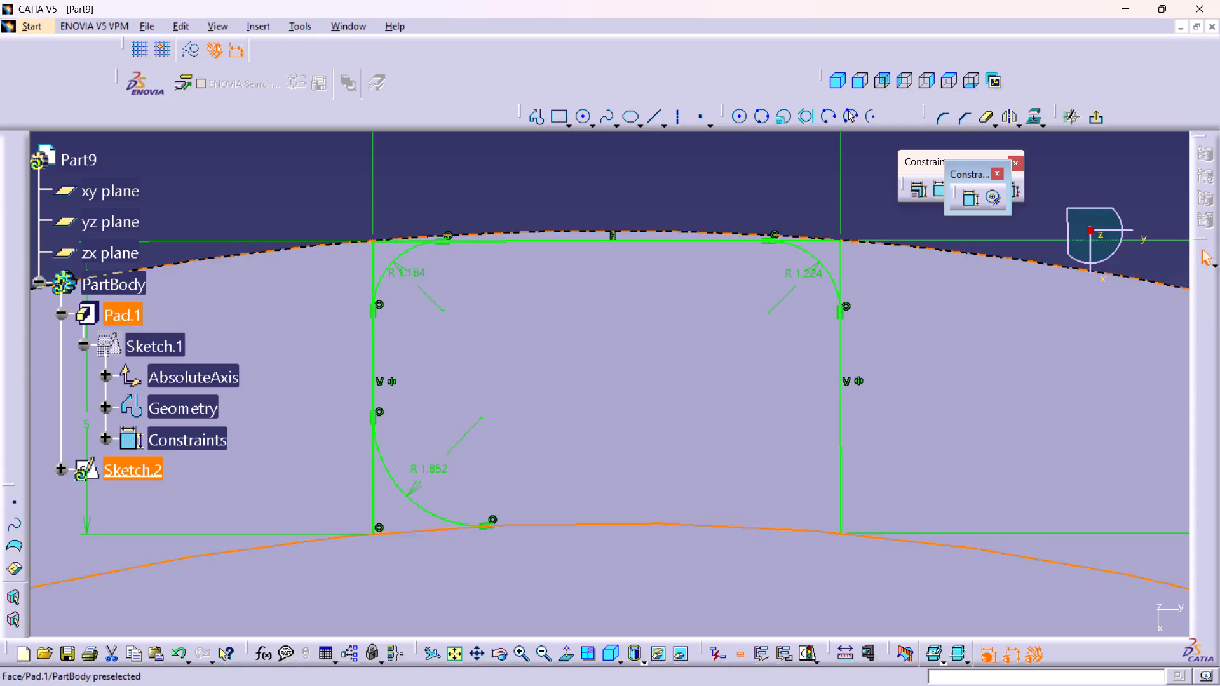
click(839, 473)
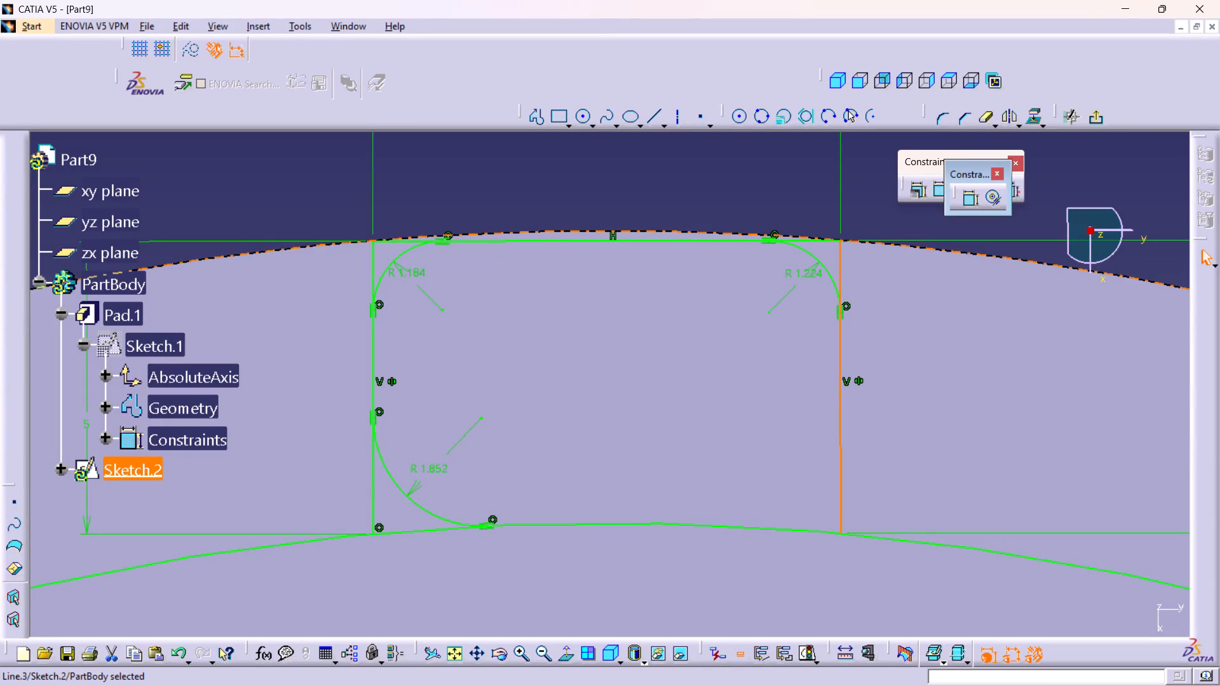
double_click(943, 119)
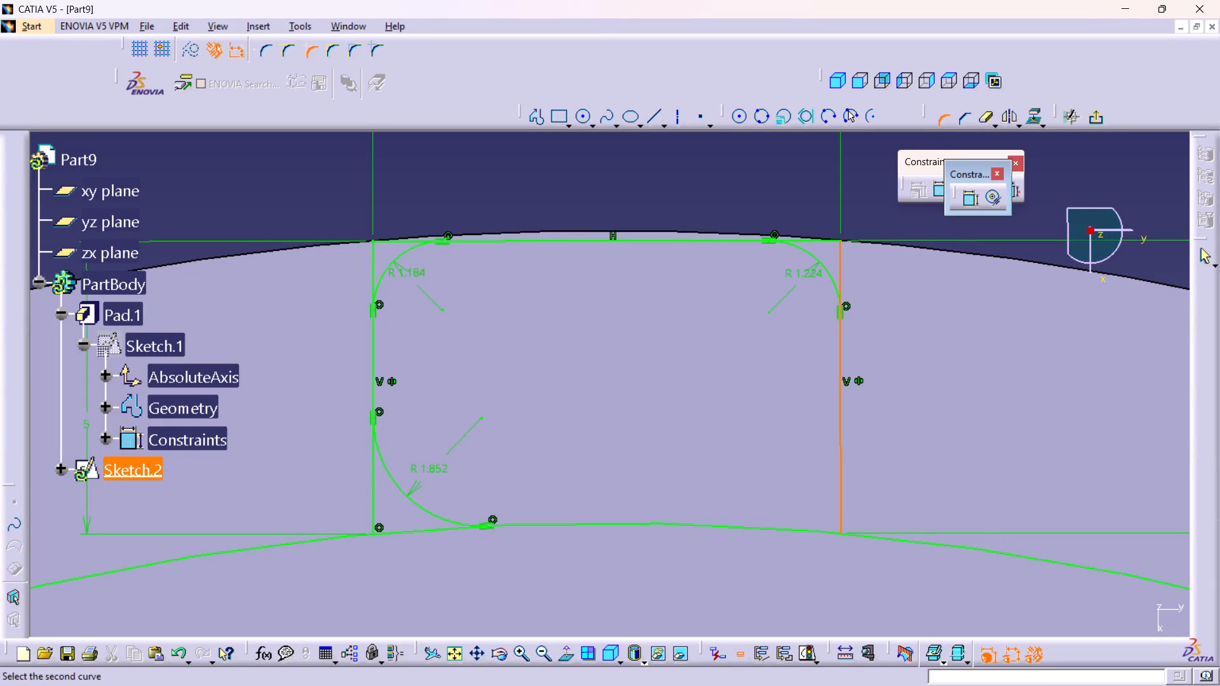
click(782, 528)
click(782, 511)
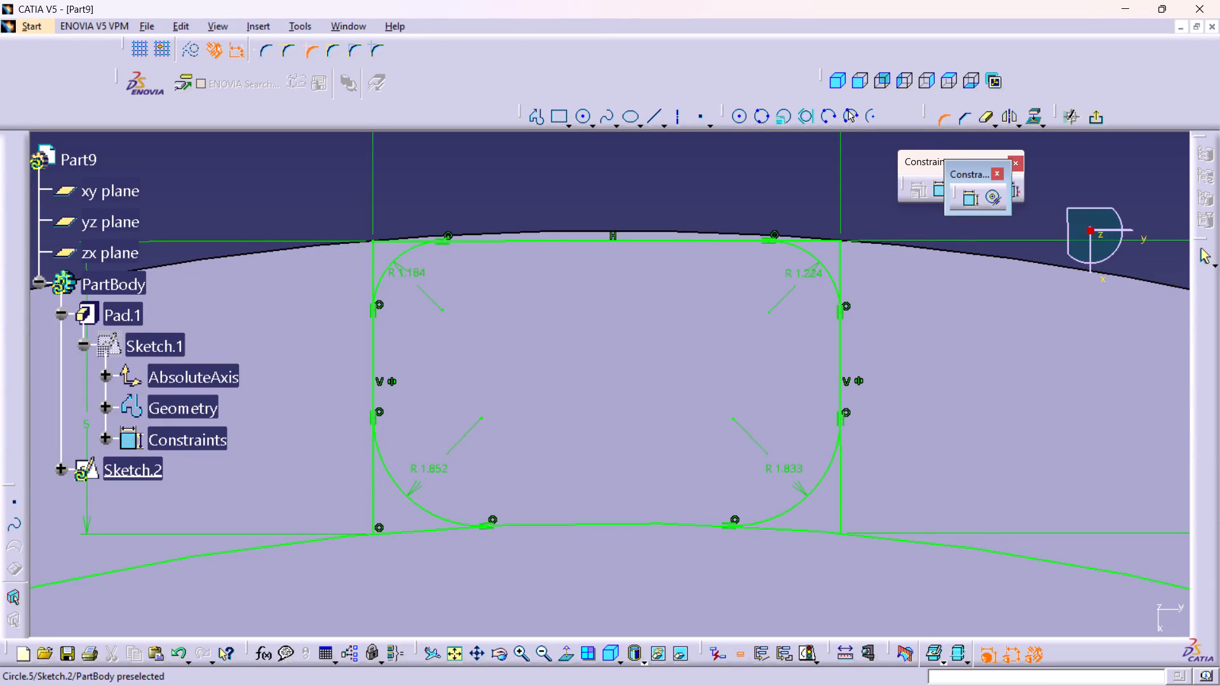
Set the radii of both lower corners of the profile to 2 mm.
double_click(778, 466)
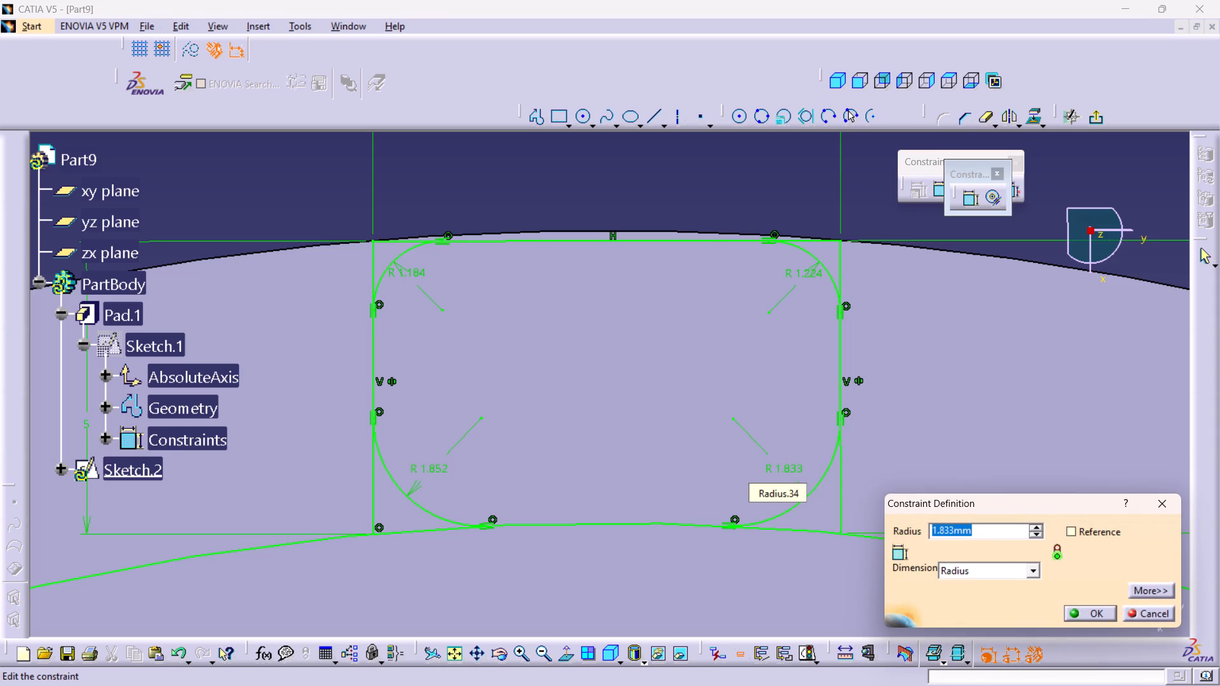
key(2)
key(Return)
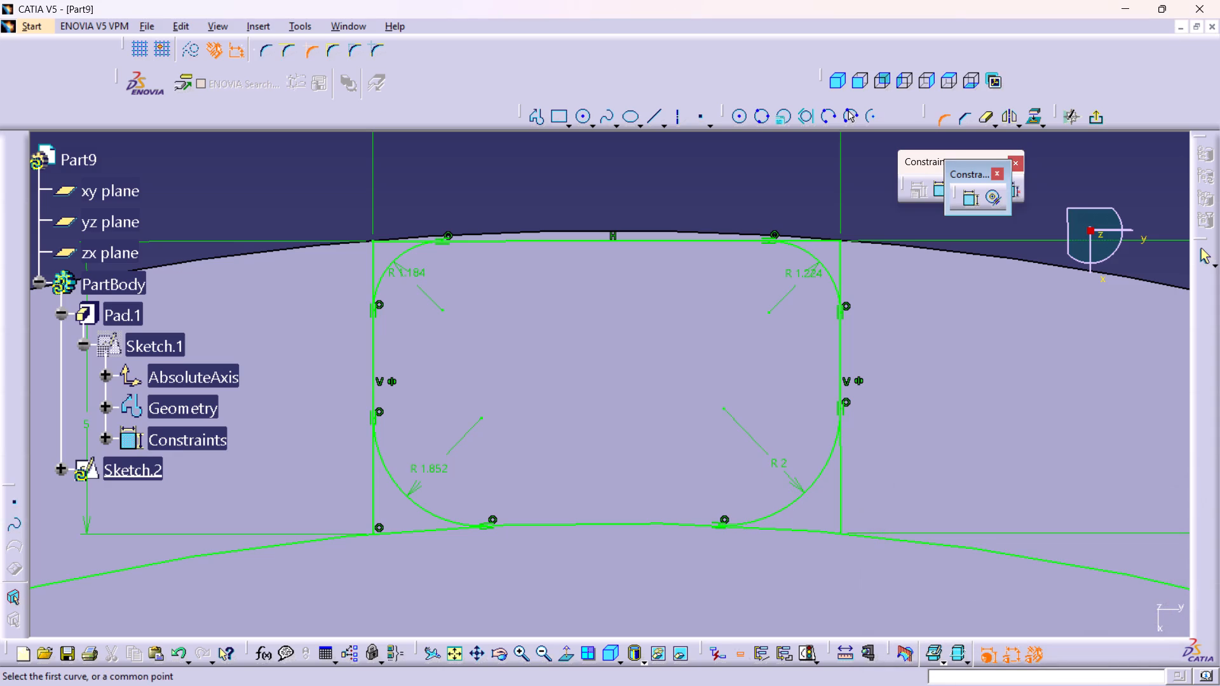
double_click(429, 467)
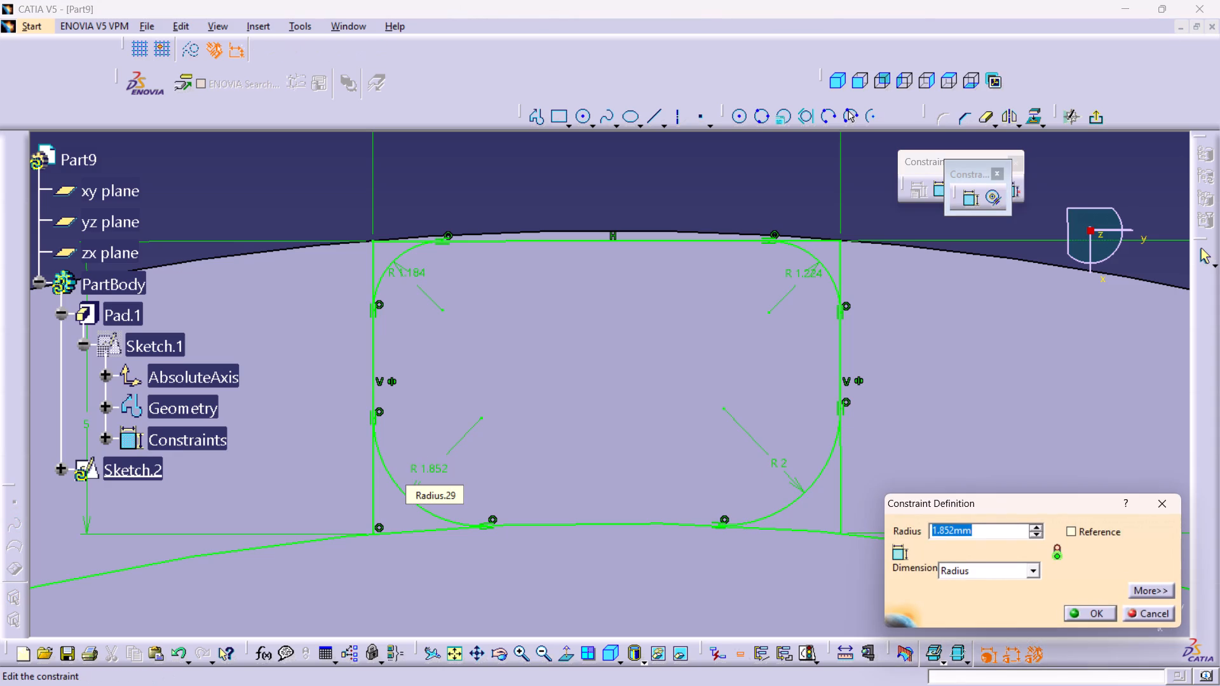
key(2)
key(Return)
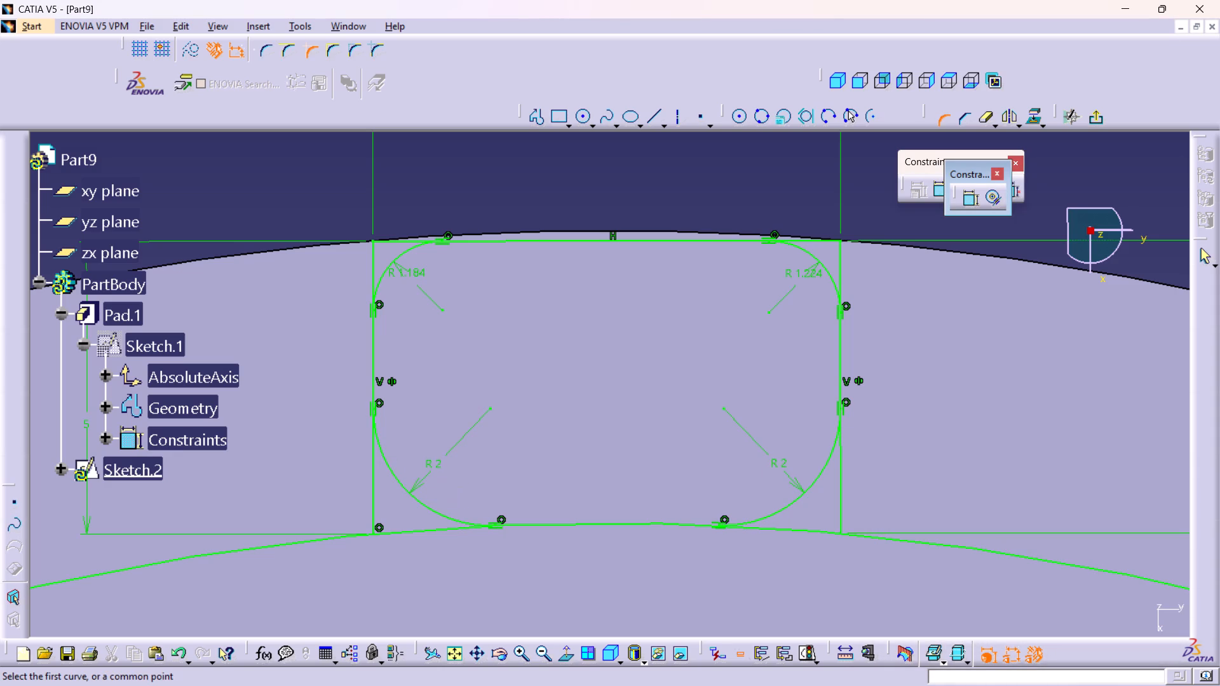
middle_drag(614, 444, 632, 481)
right_click(614, 444)
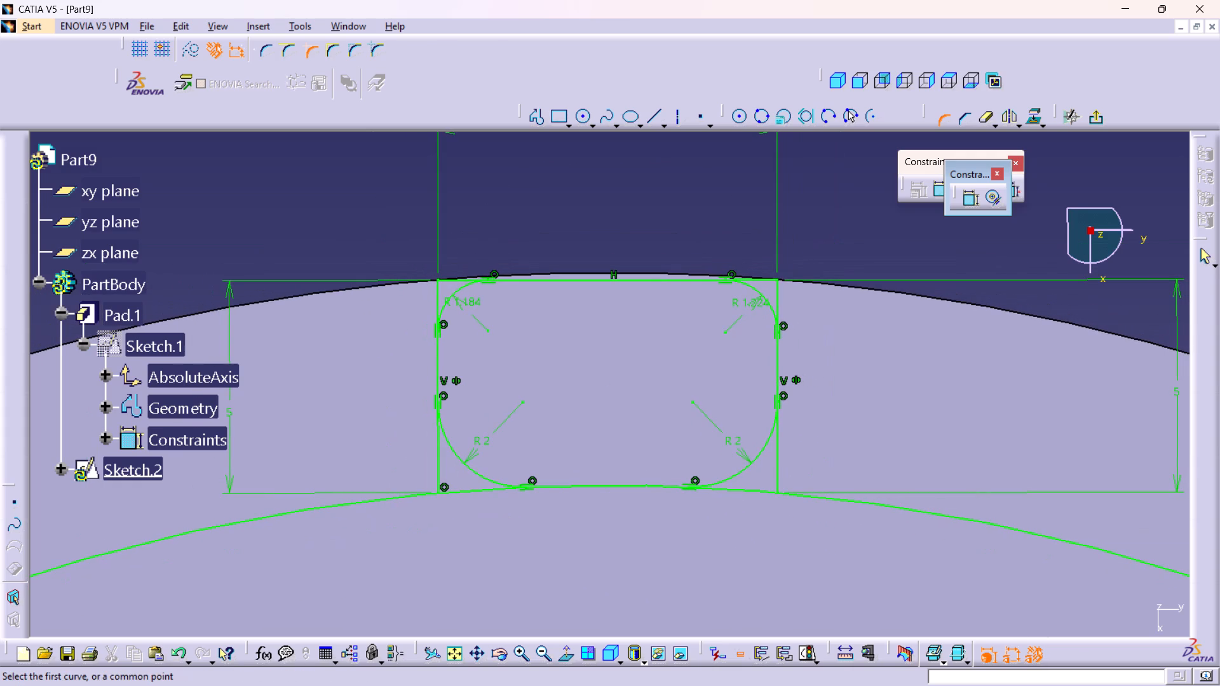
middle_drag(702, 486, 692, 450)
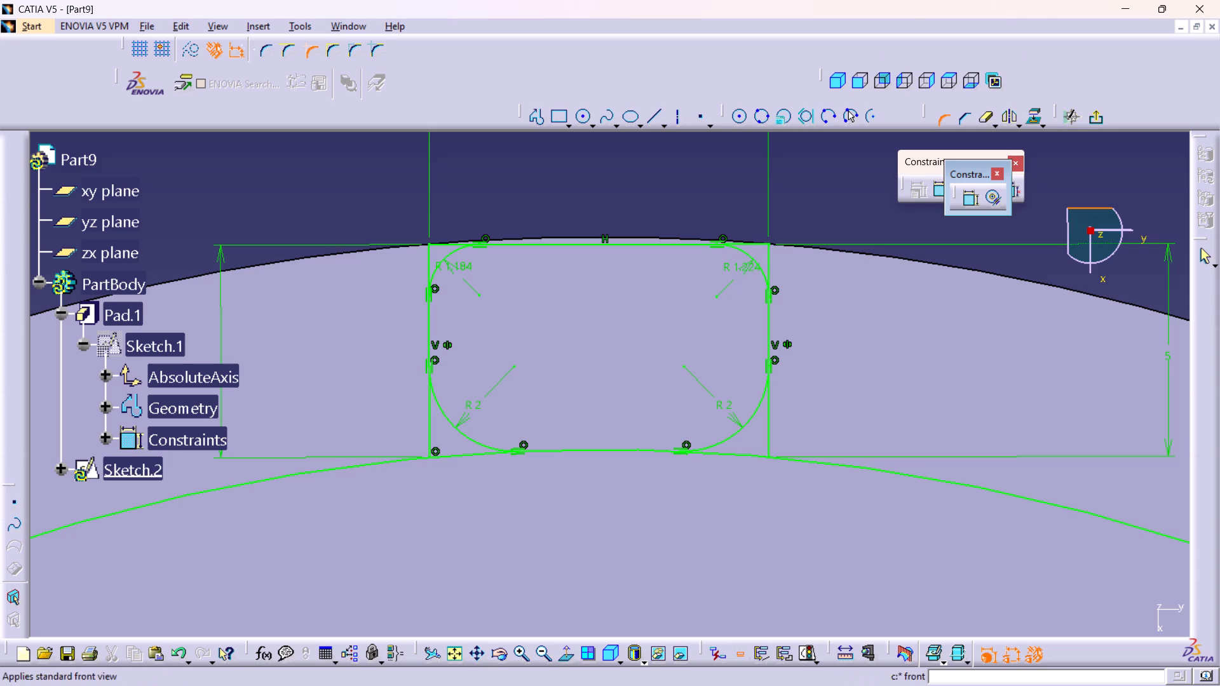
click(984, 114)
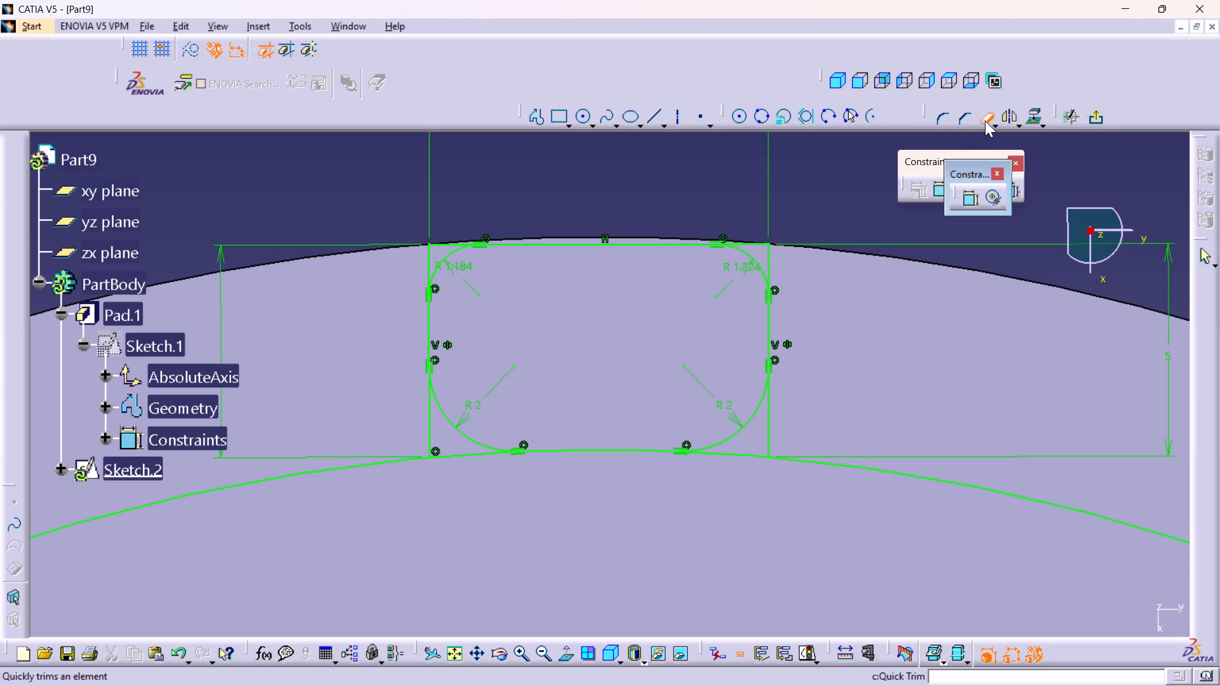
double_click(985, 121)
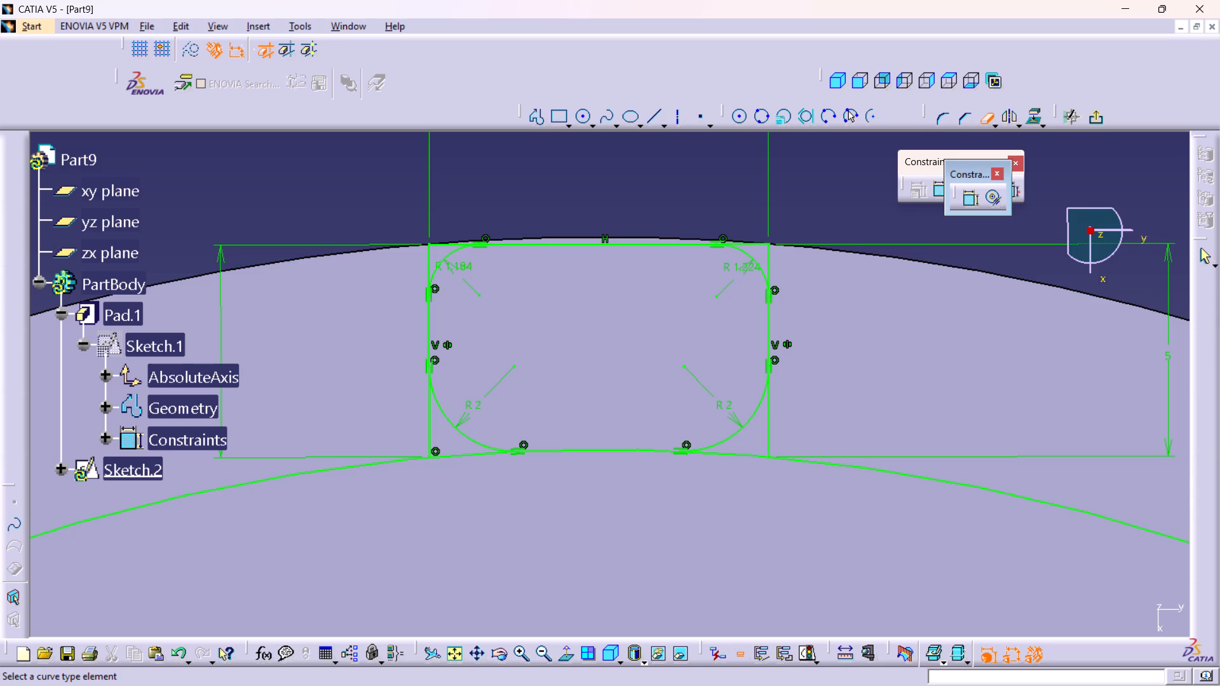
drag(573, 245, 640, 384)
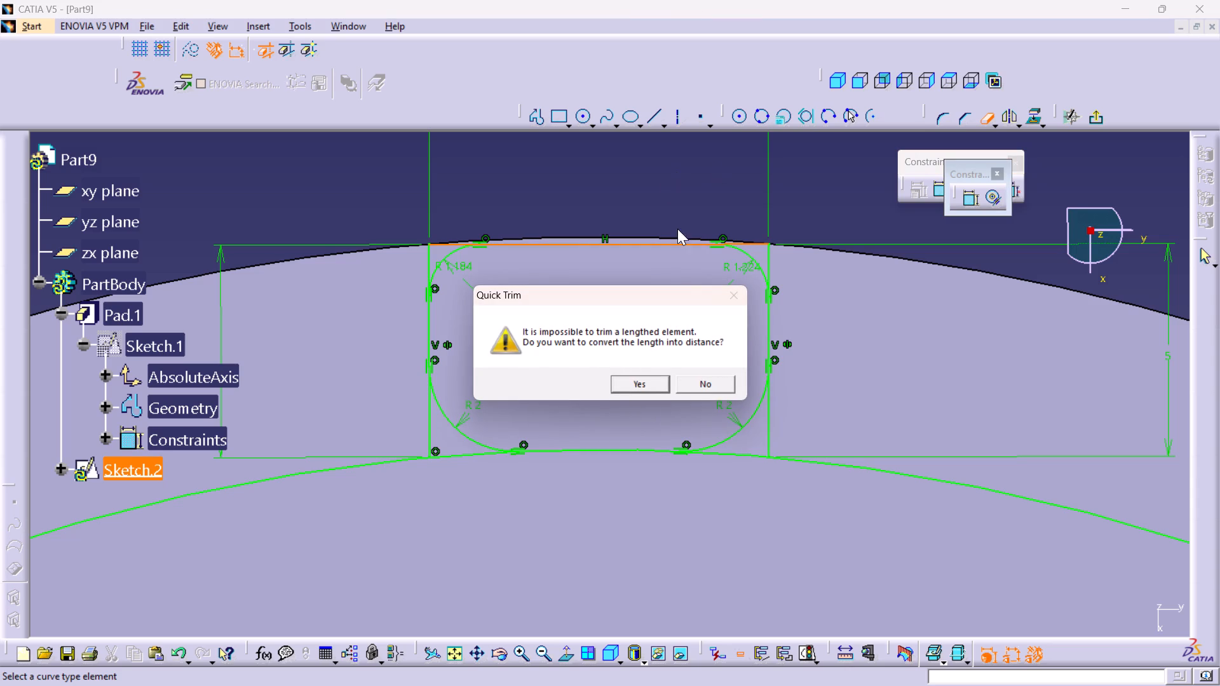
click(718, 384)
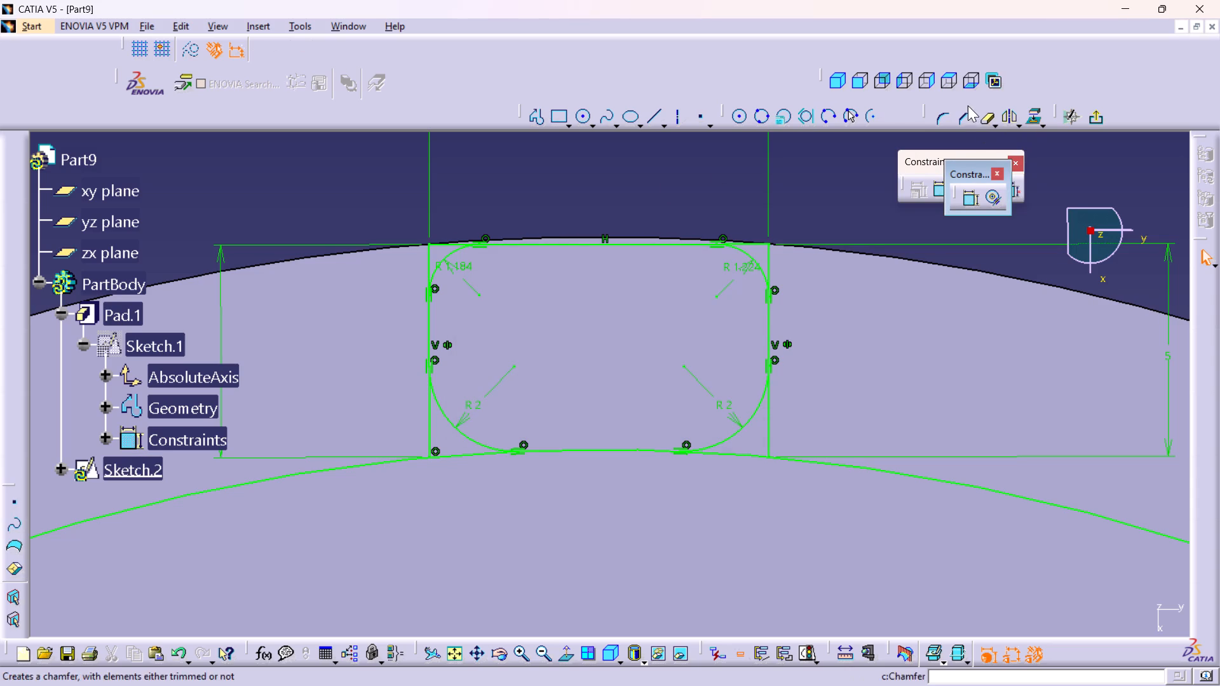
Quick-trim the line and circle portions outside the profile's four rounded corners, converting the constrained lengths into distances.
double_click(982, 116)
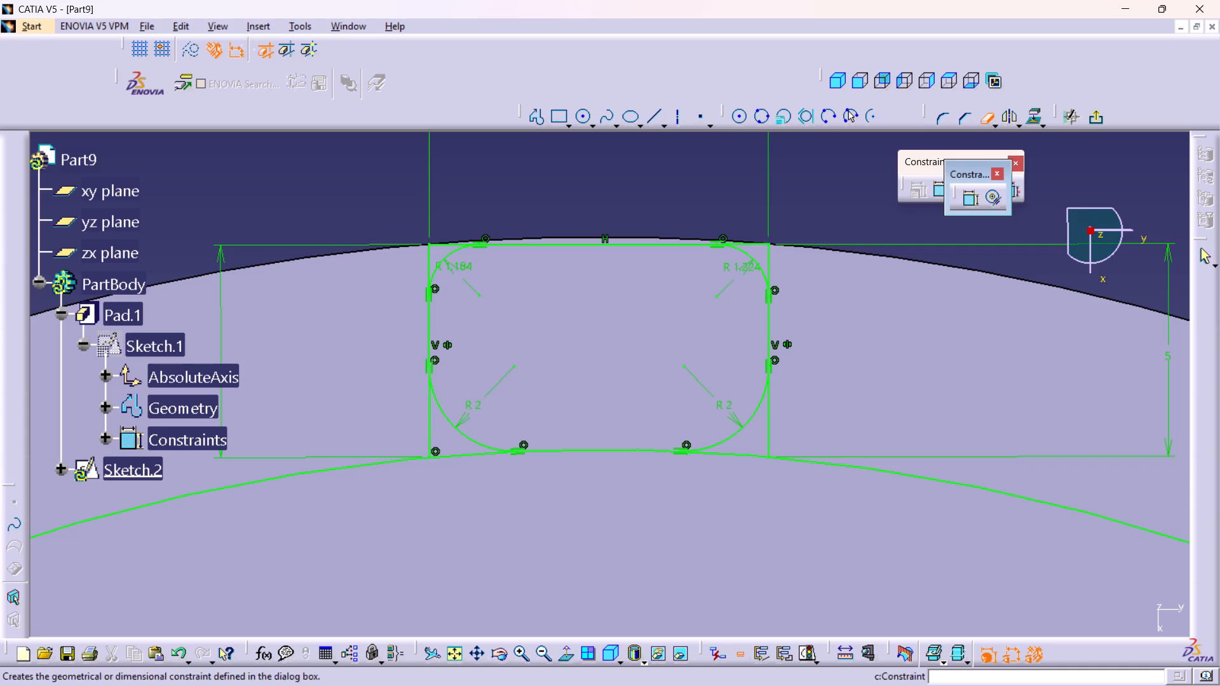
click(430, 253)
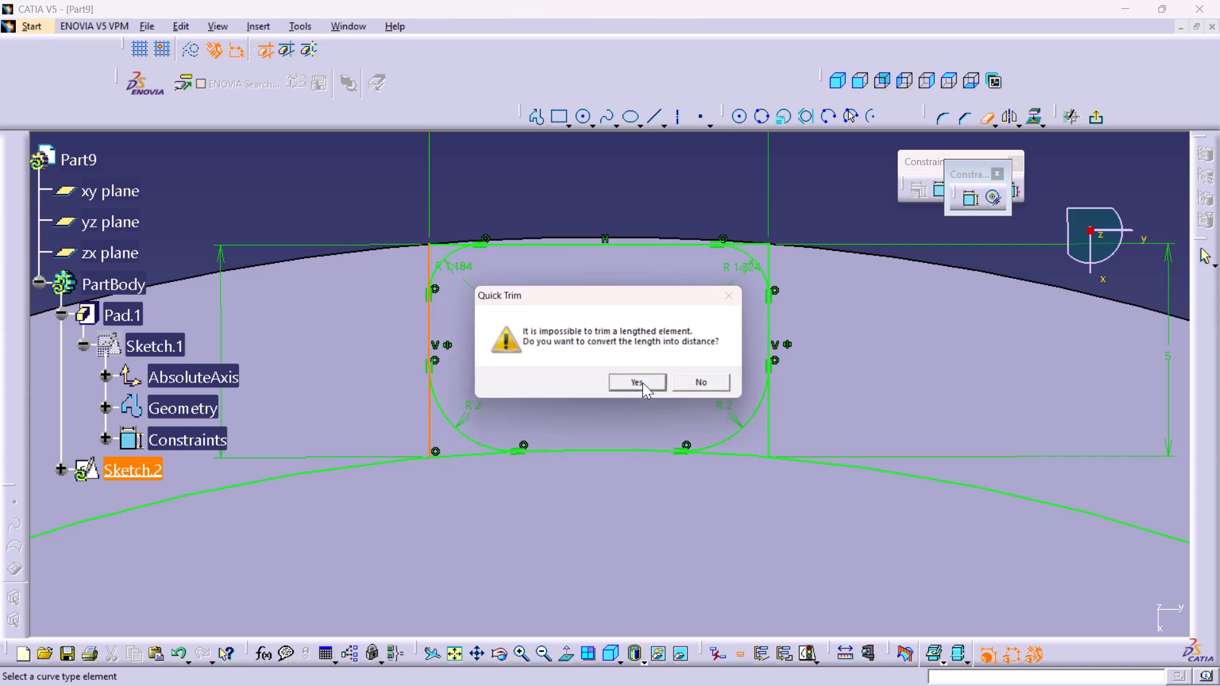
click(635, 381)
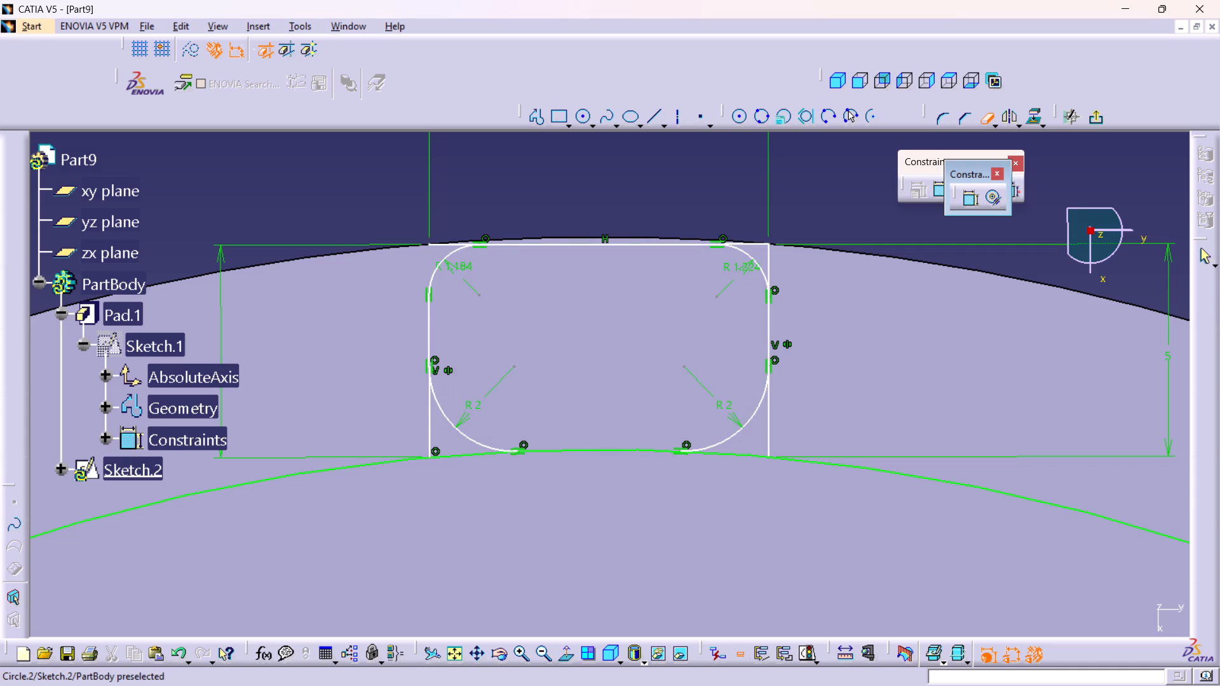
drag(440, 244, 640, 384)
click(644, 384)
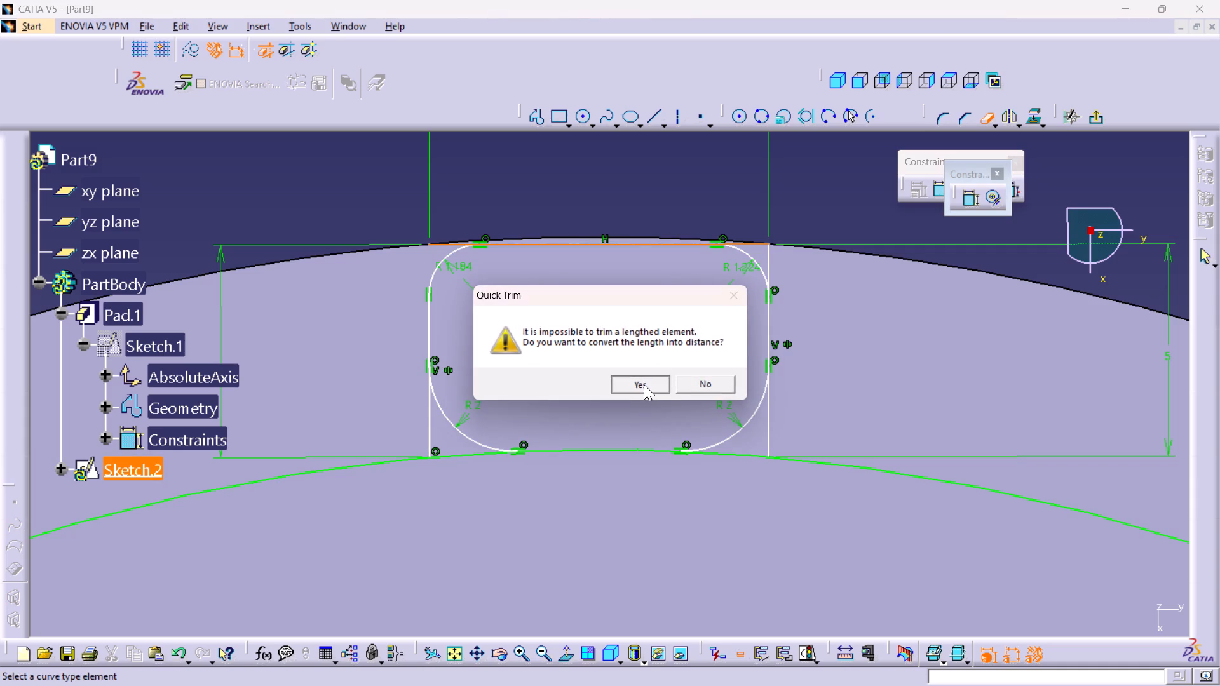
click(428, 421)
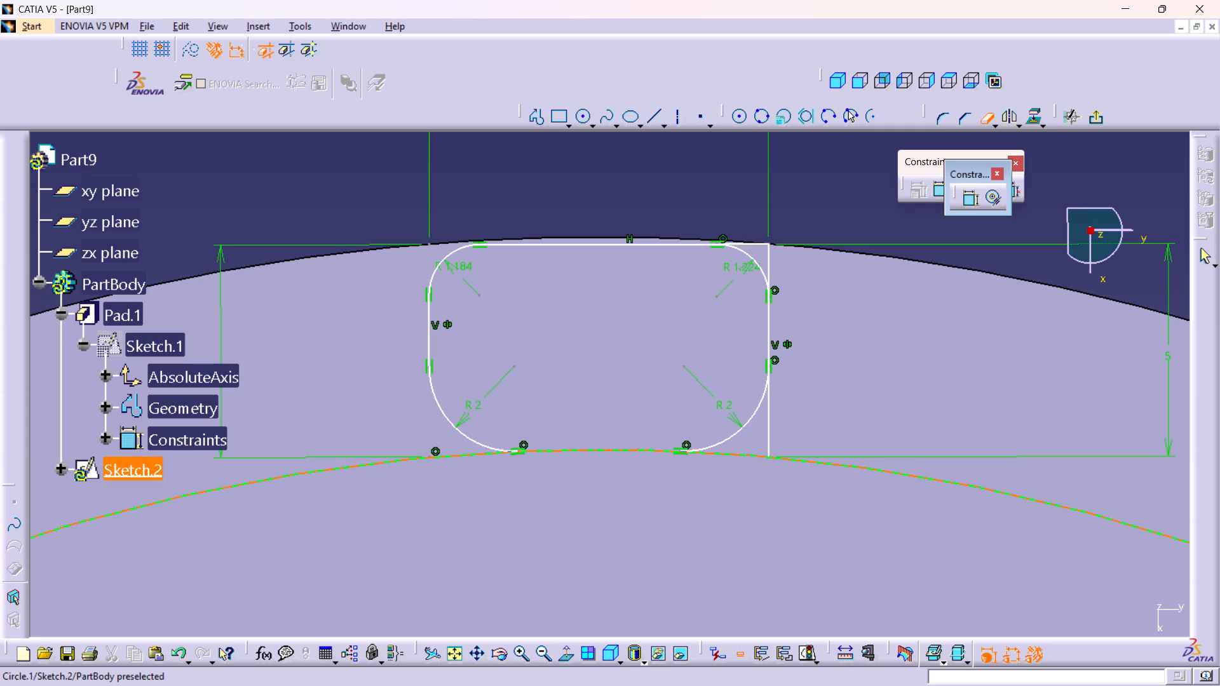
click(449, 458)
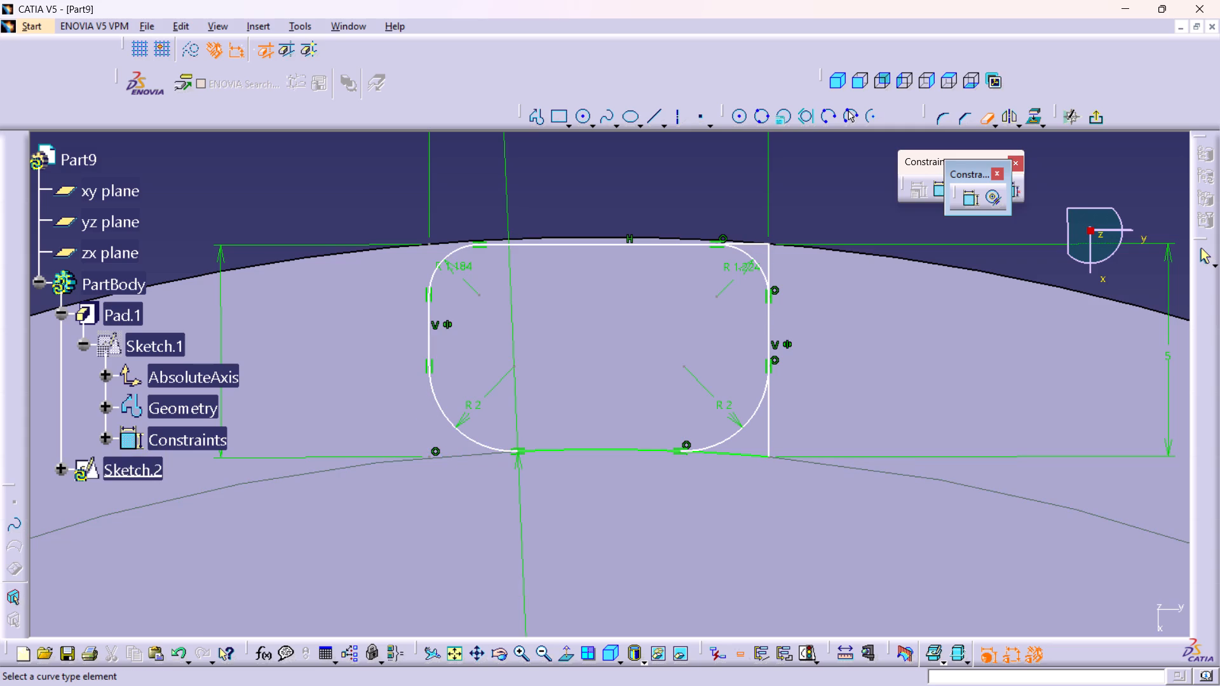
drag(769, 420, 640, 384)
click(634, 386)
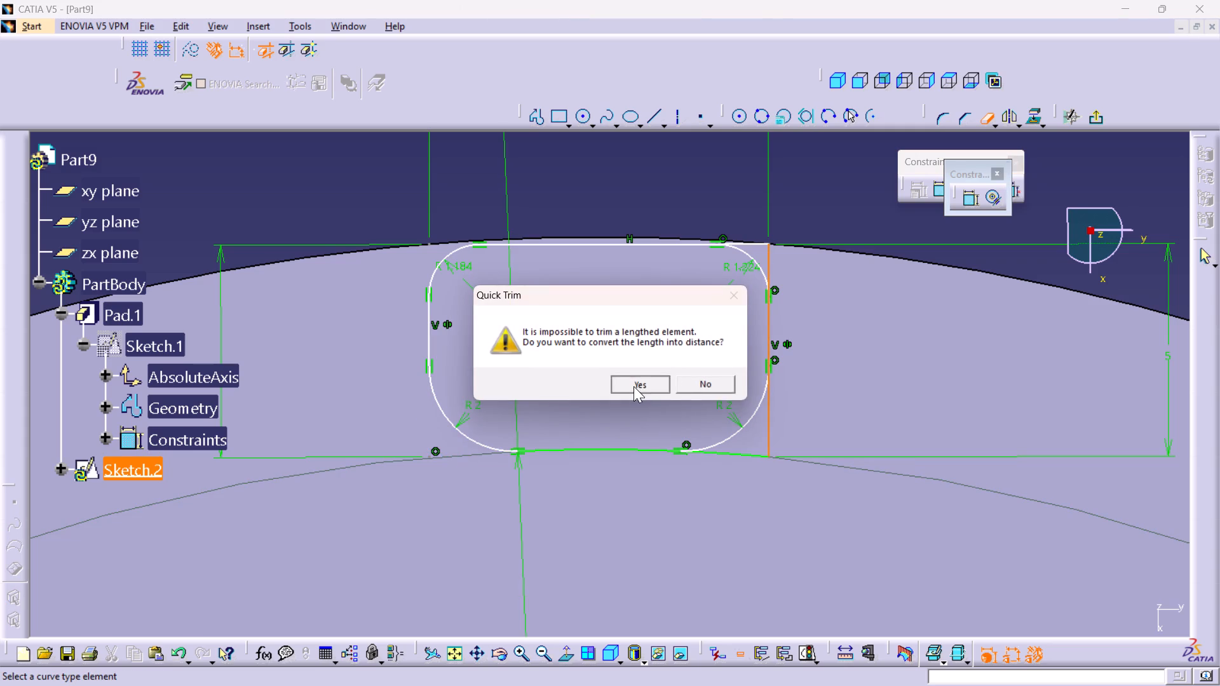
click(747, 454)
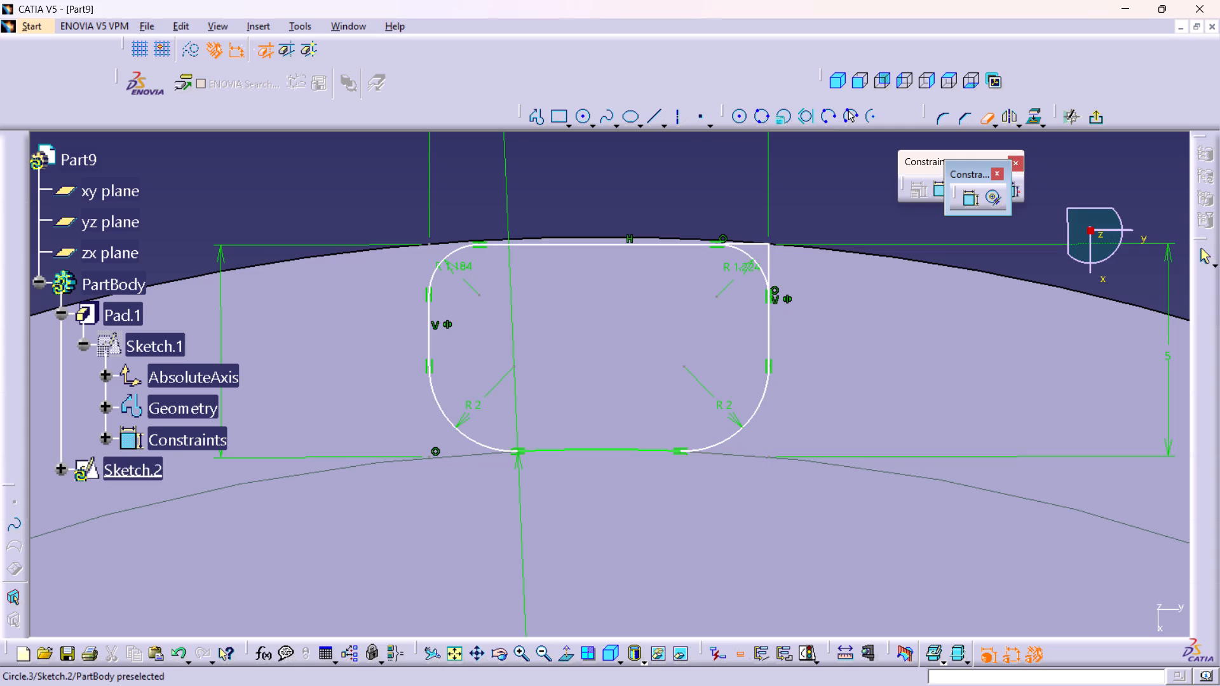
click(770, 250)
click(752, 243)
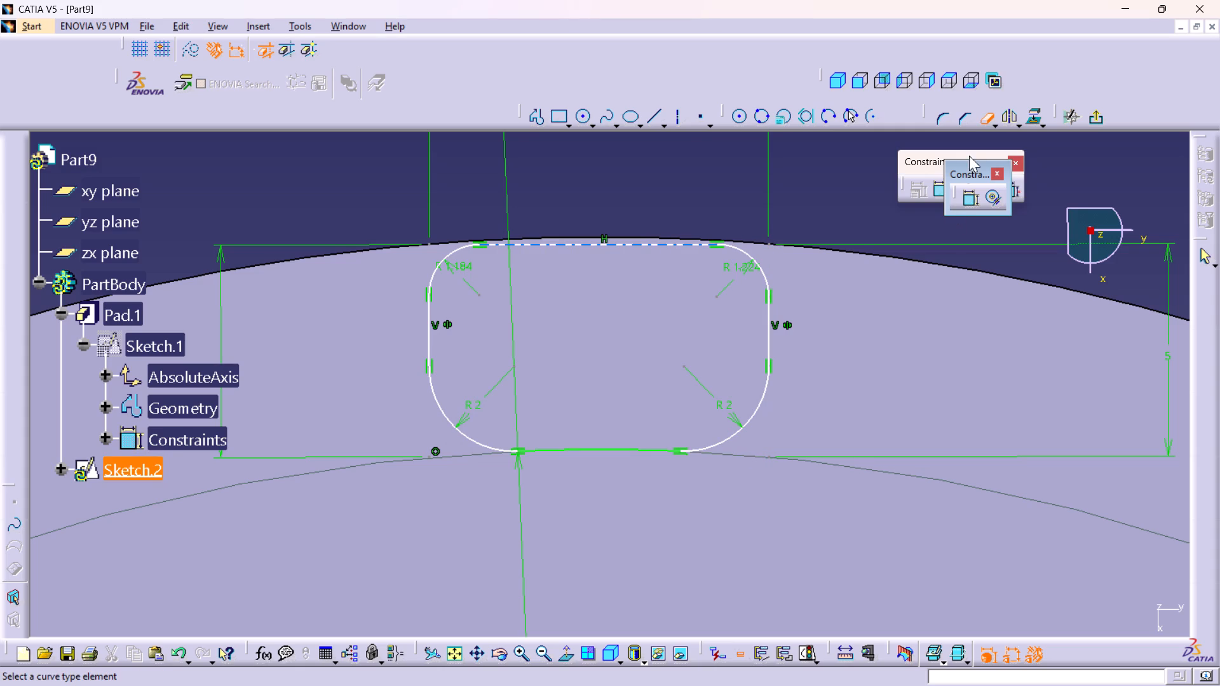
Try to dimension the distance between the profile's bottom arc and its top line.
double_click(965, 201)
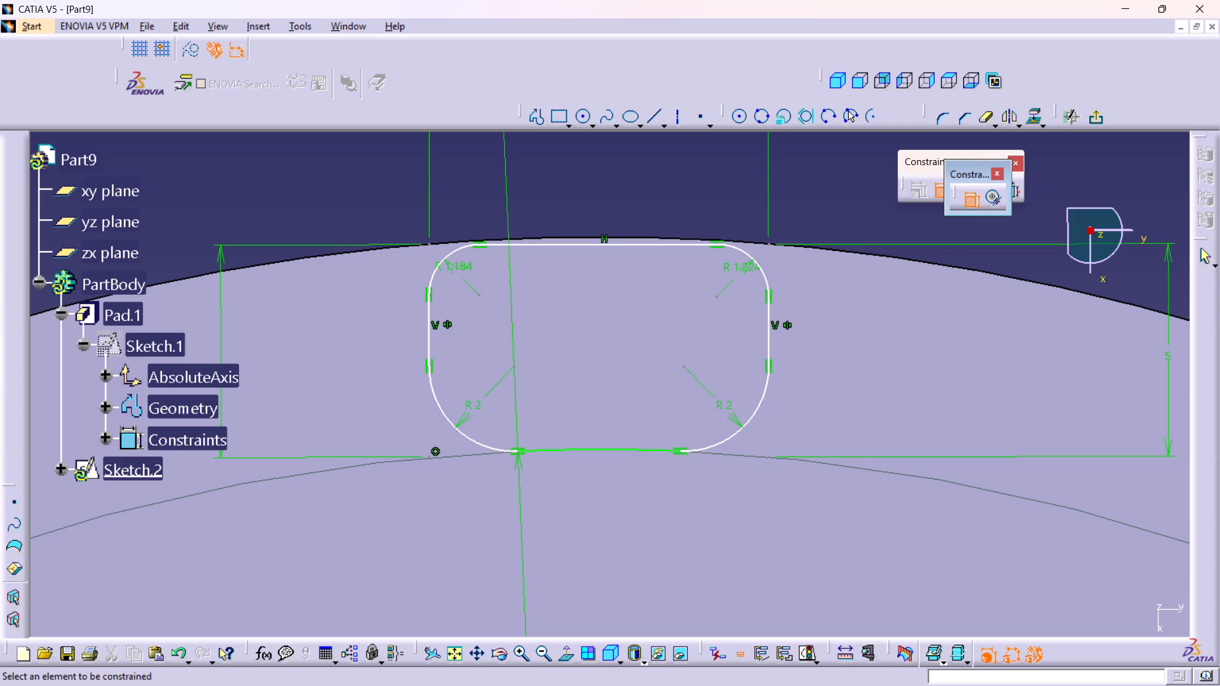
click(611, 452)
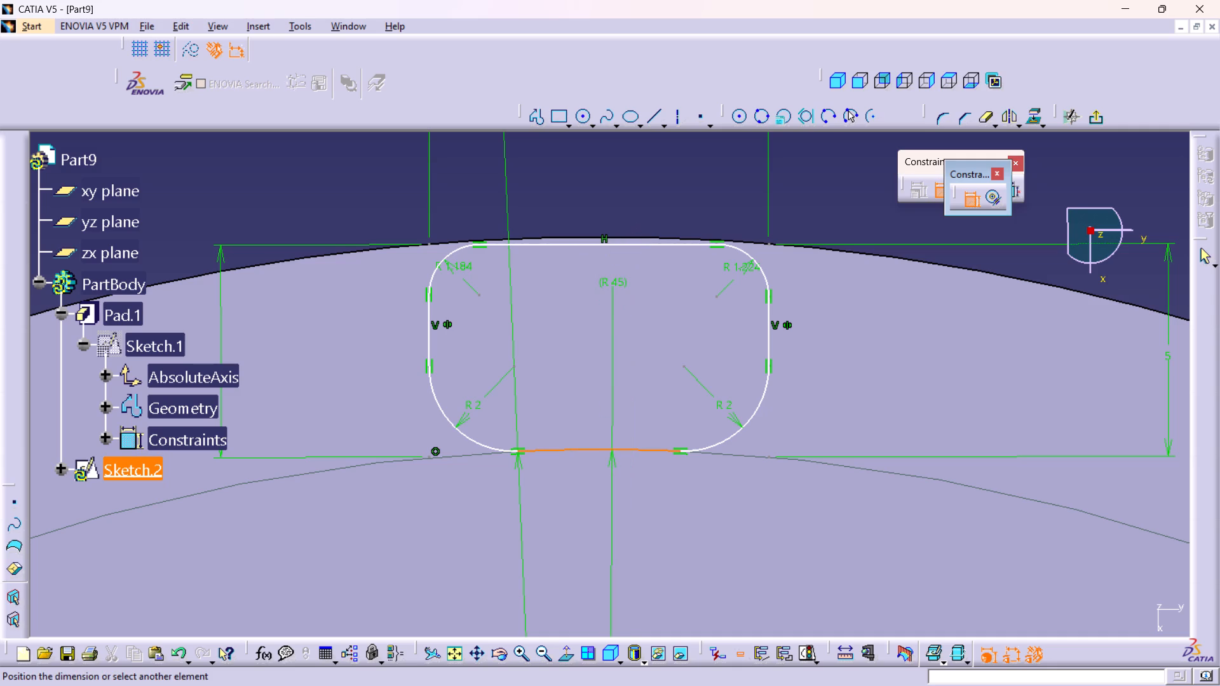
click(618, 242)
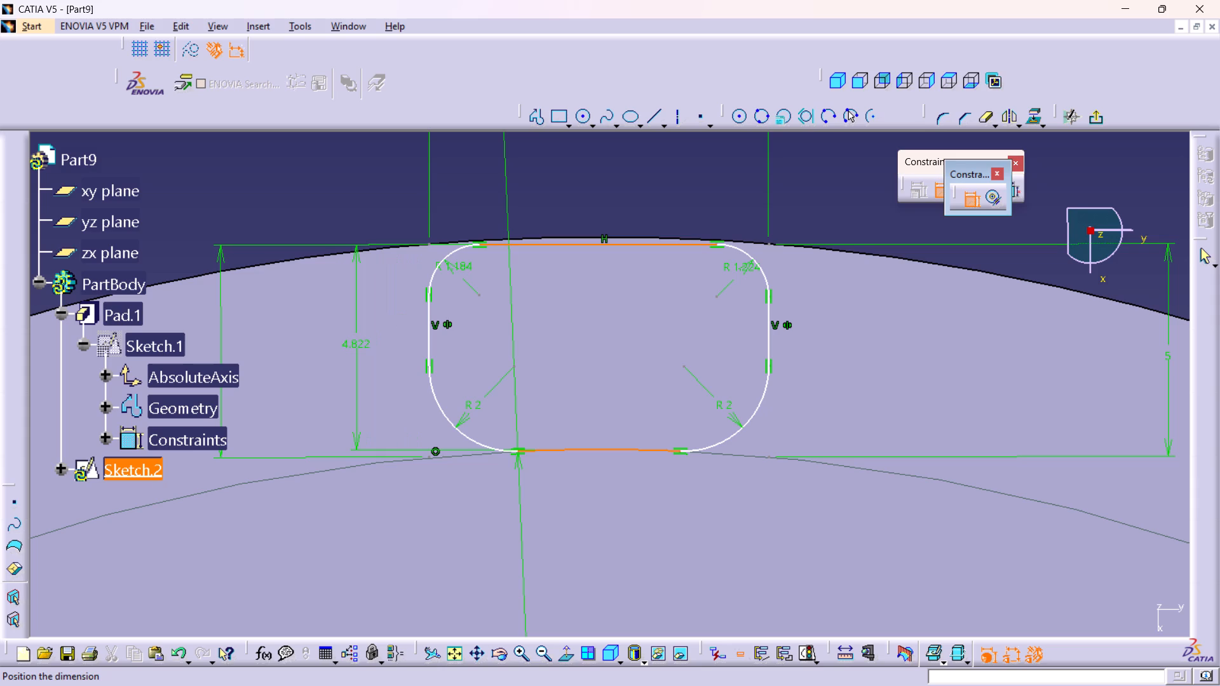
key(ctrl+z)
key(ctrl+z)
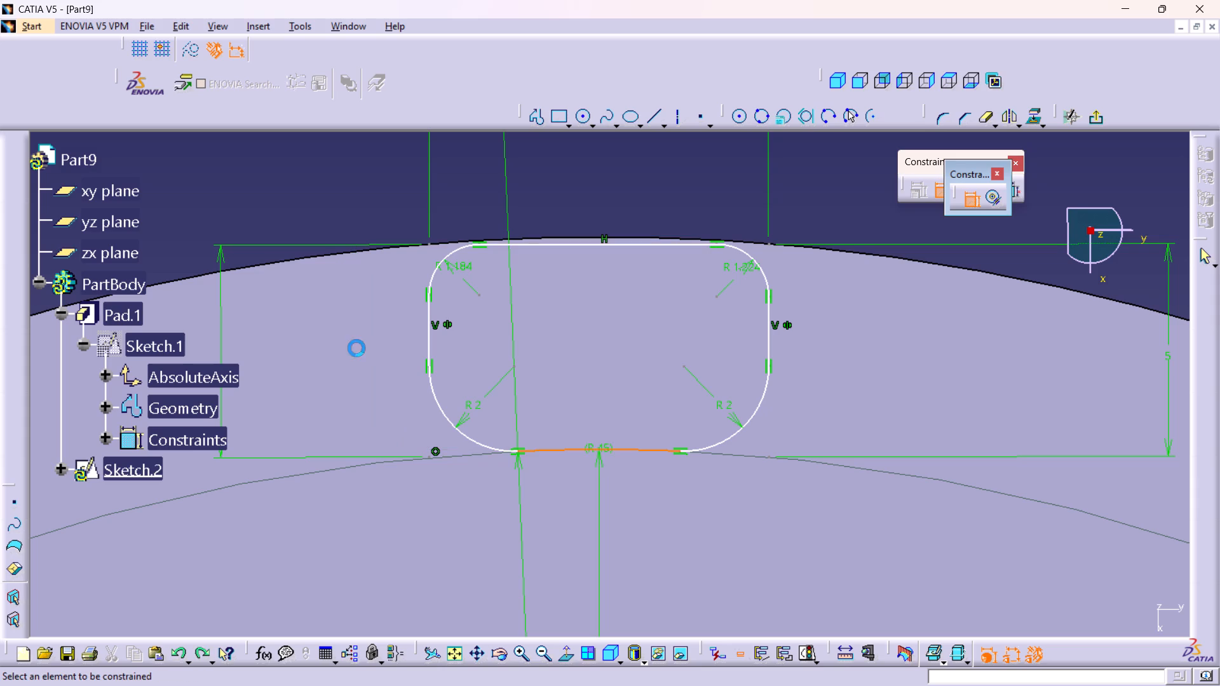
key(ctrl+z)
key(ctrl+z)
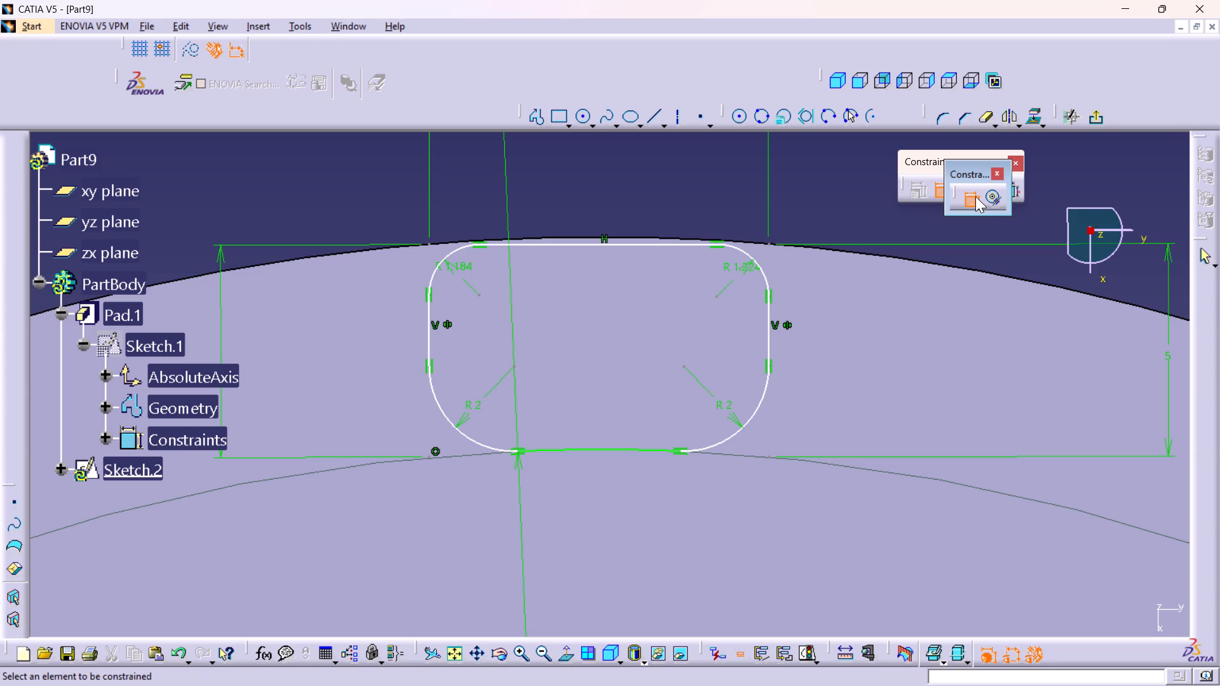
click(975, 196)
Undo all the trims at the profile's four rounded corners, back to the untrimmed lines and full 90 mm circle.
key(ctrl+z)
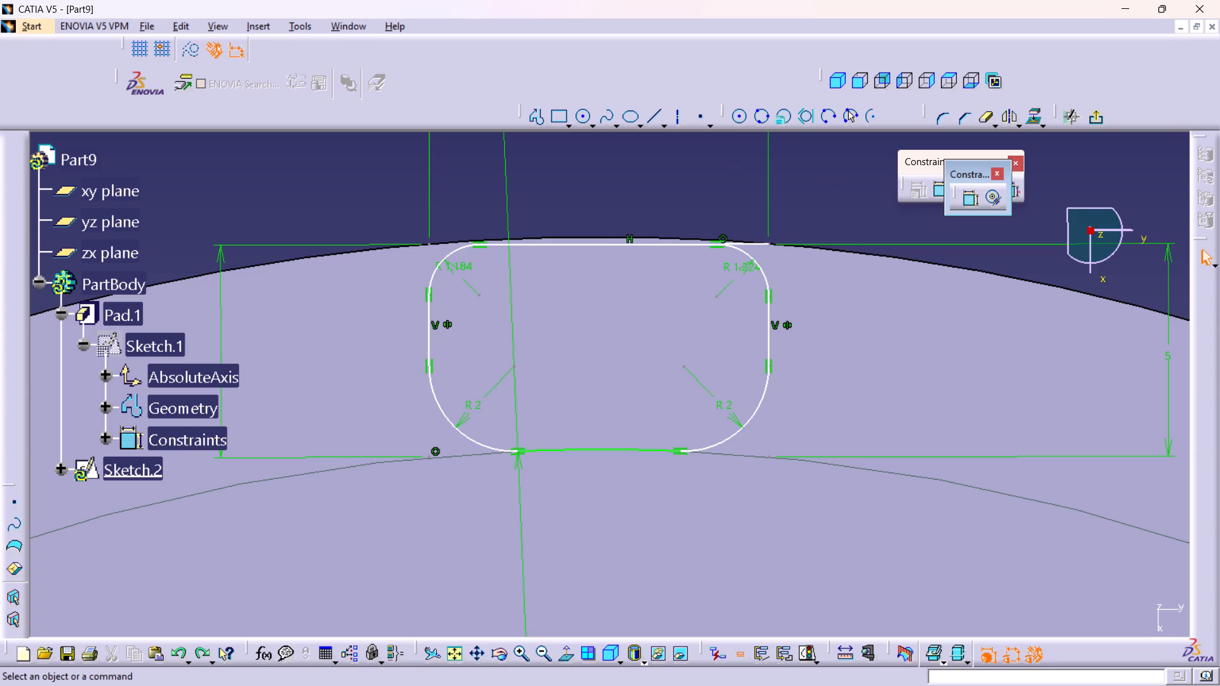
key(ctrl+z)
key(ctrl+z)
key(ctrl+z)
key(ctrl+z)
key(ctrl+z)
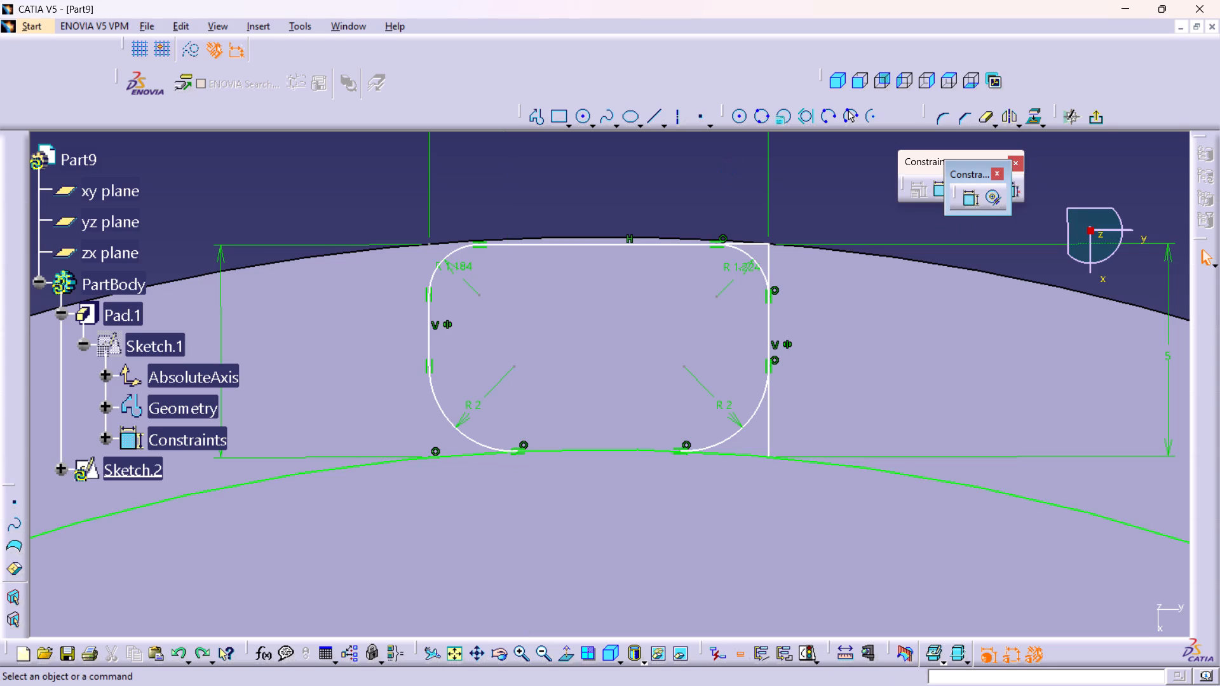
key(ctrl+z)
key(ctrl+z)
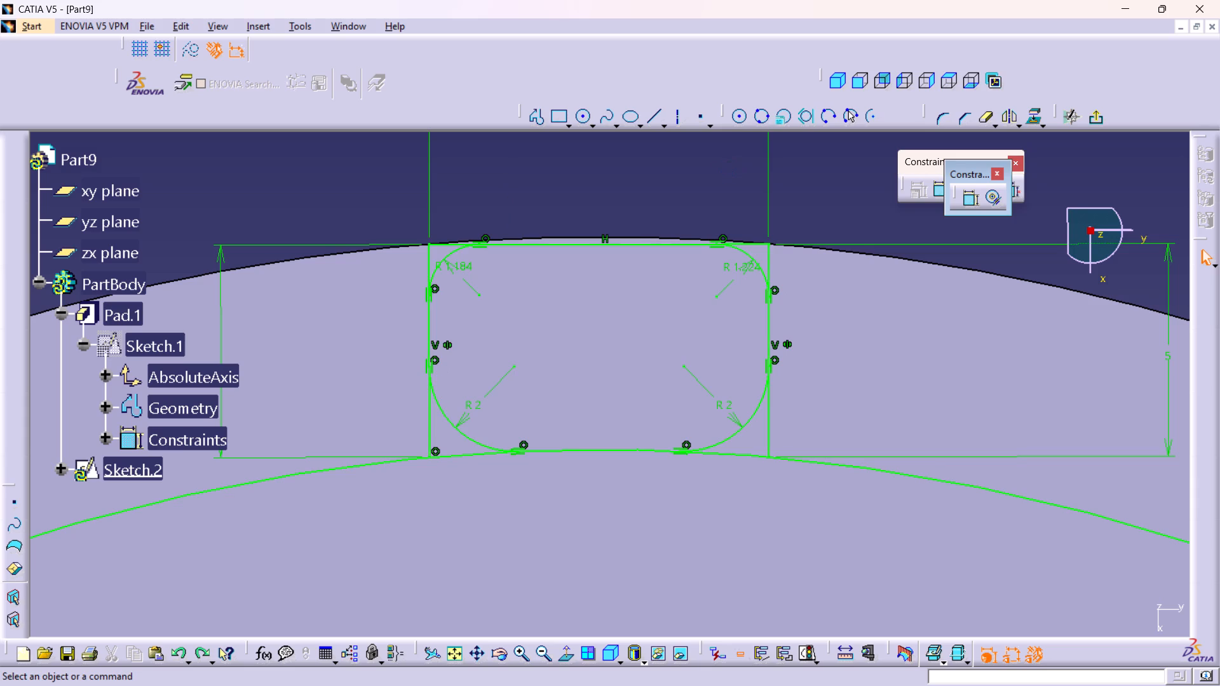
Trim away the middle of the profile's top line between the two upper corner arcs, converting its length into a distance.
double_click(987, 120)
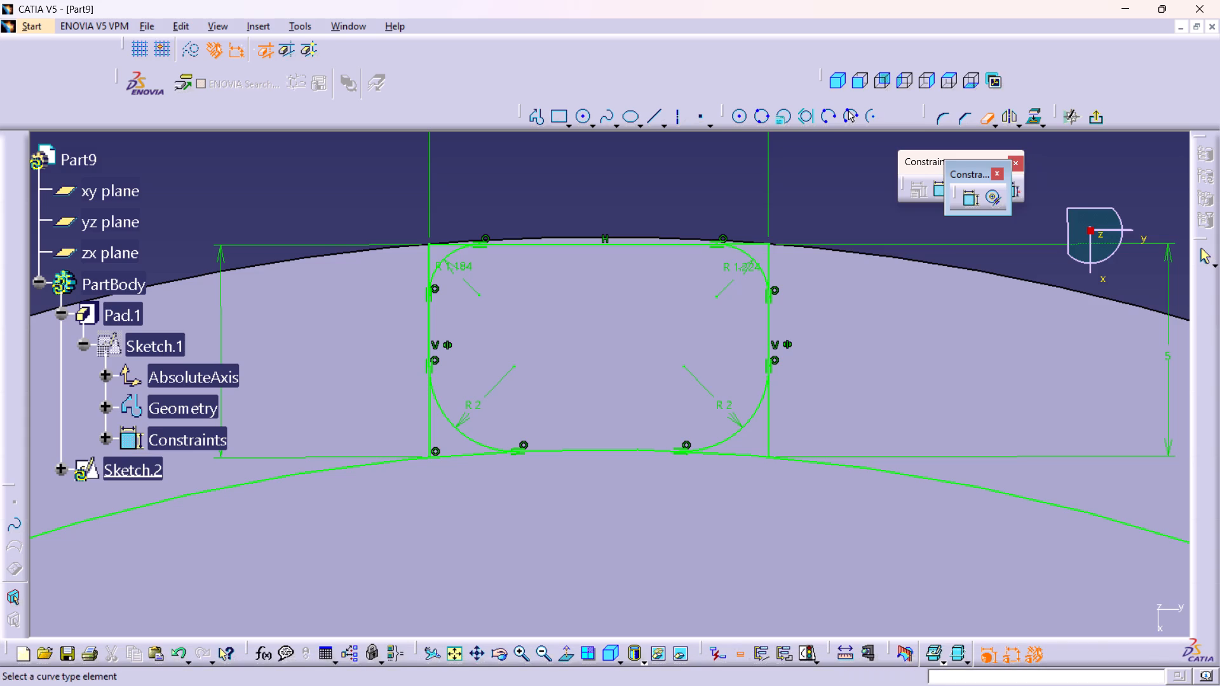
click(692, 247)
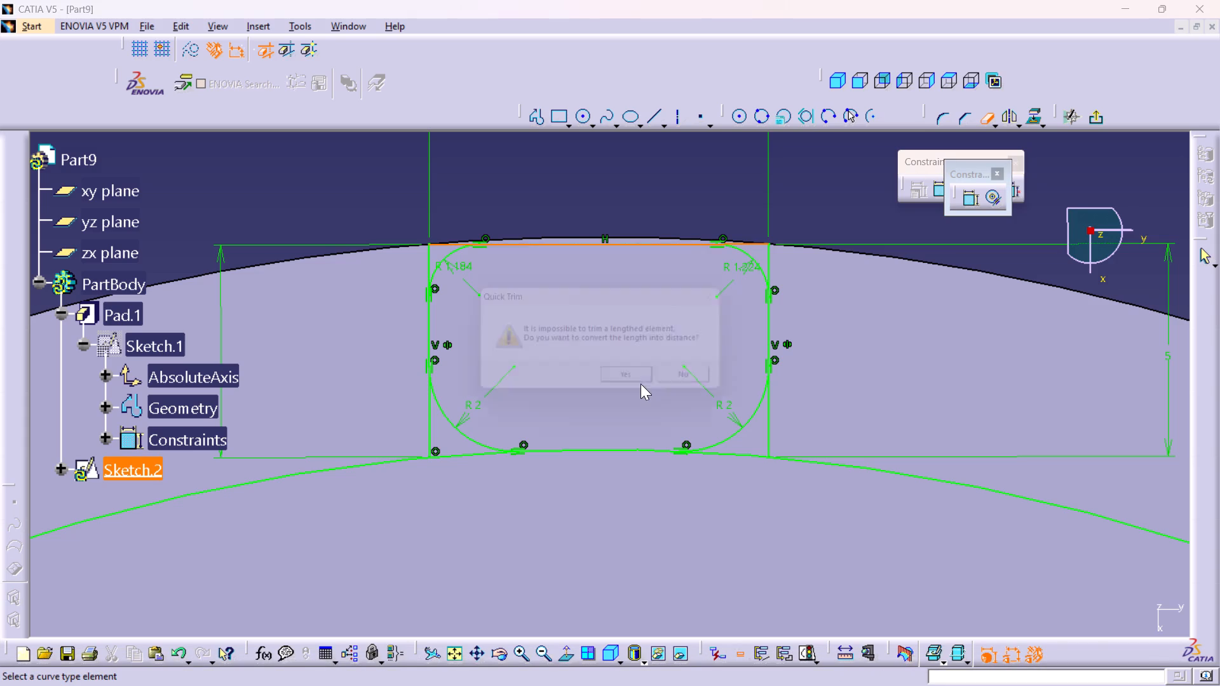
click(636, 382)
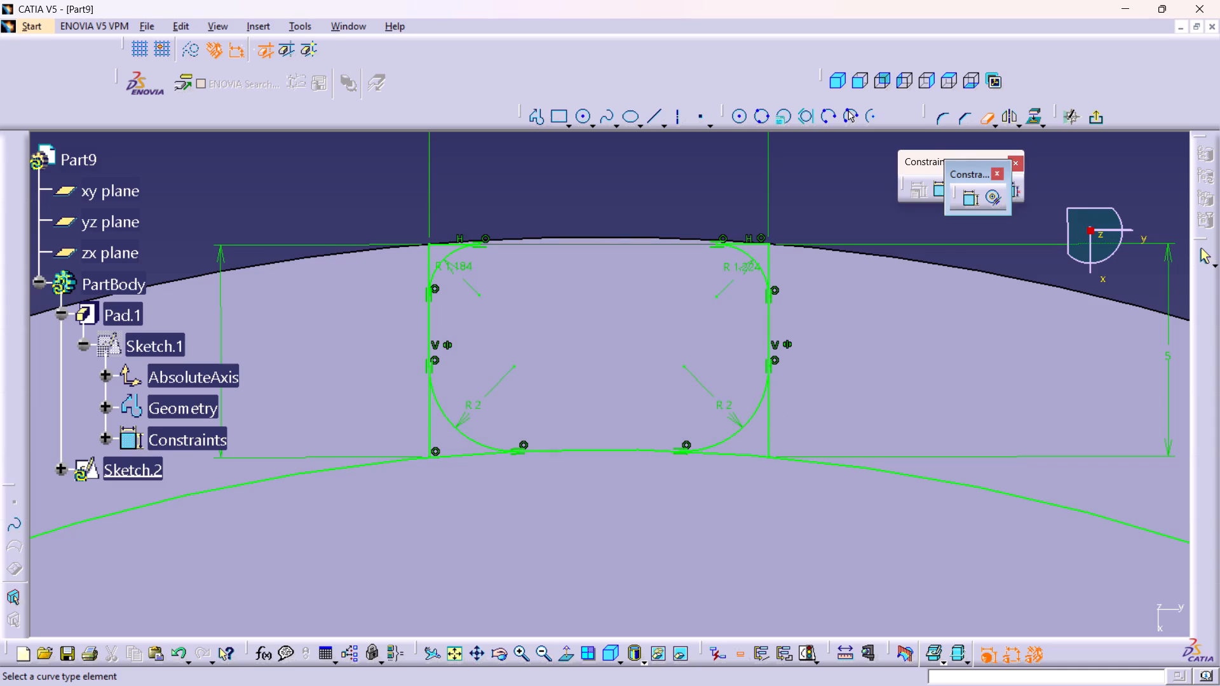
click(989, 121)
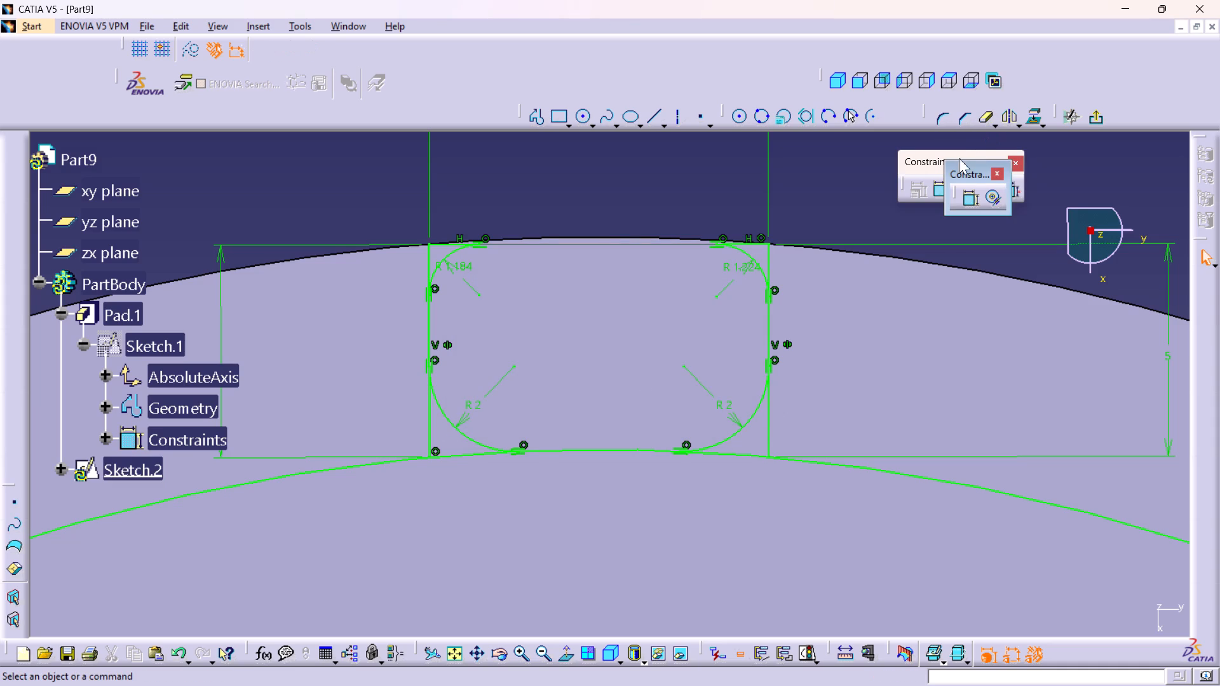
Project the disc's outer circular edge into the sketch.
click(694, 236)
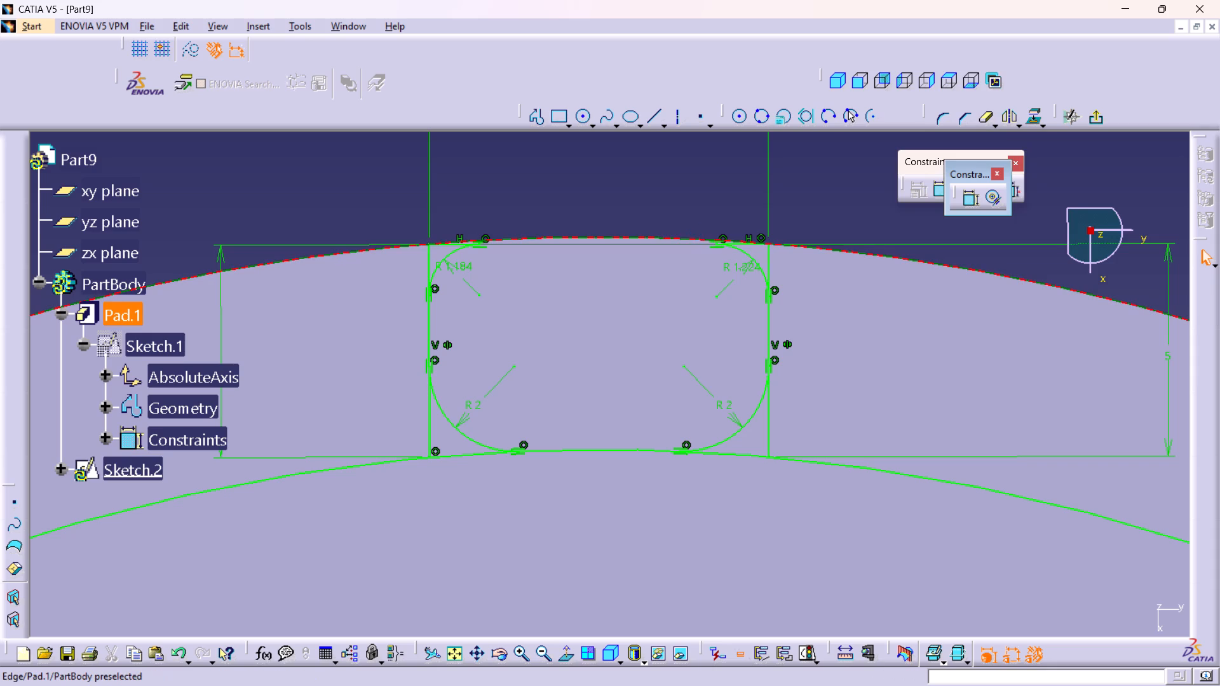
click(1035, 118)
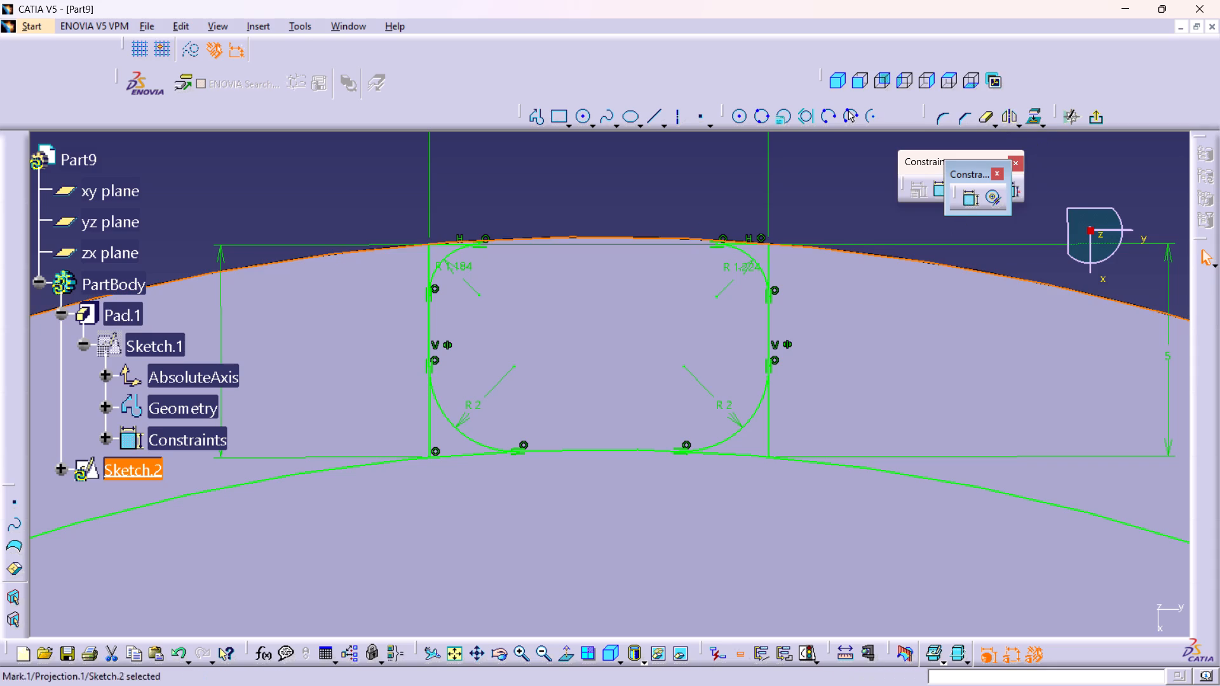
click(831, 205)
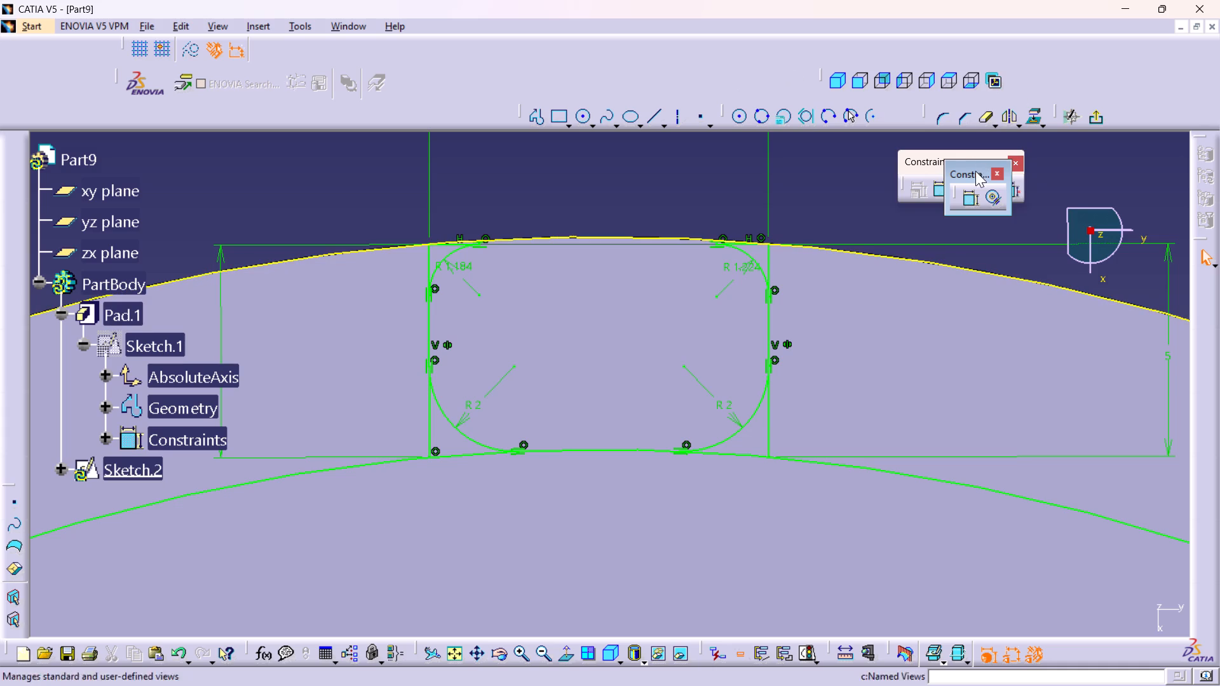
Constrain the top end of the profile's upper-left corner arc coincident with the projected outer rim.
click(972, 193)
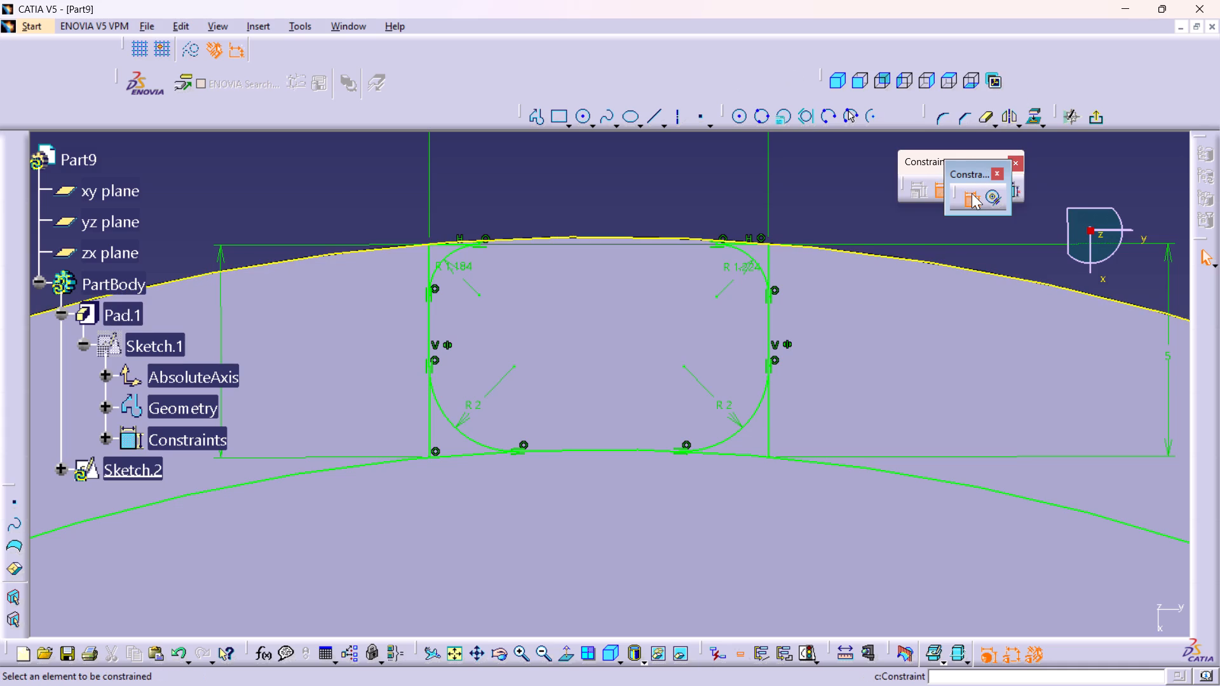
double_click(972, 193)
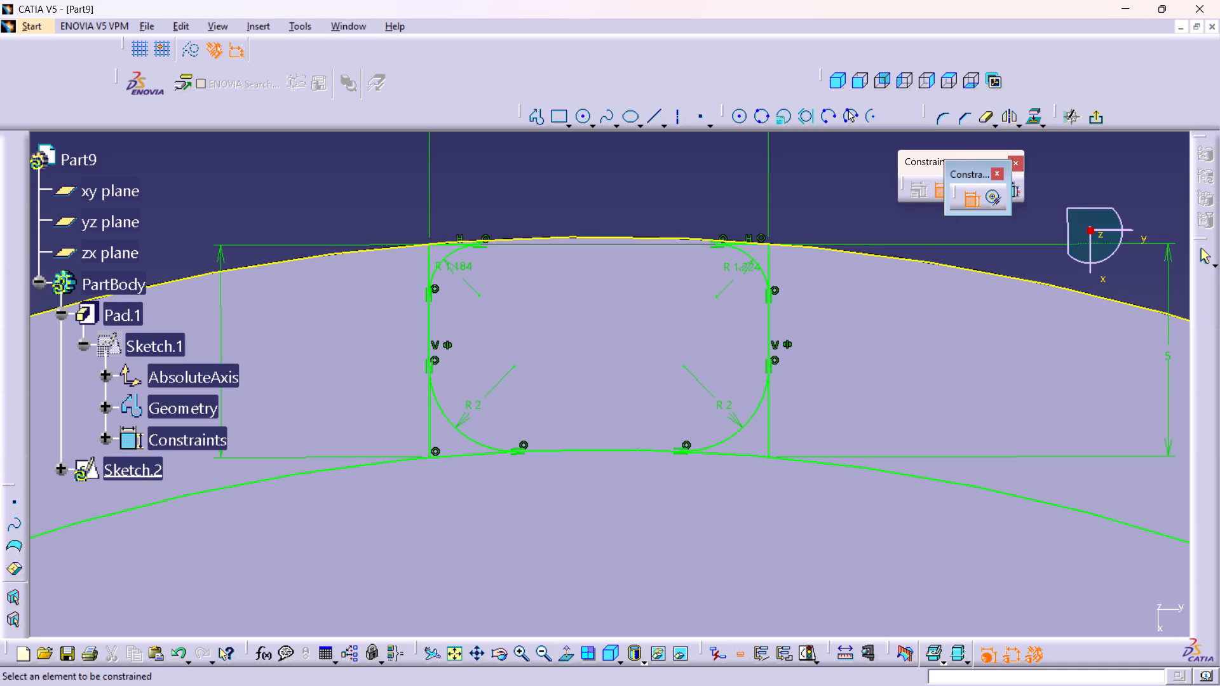
click(482, 245)
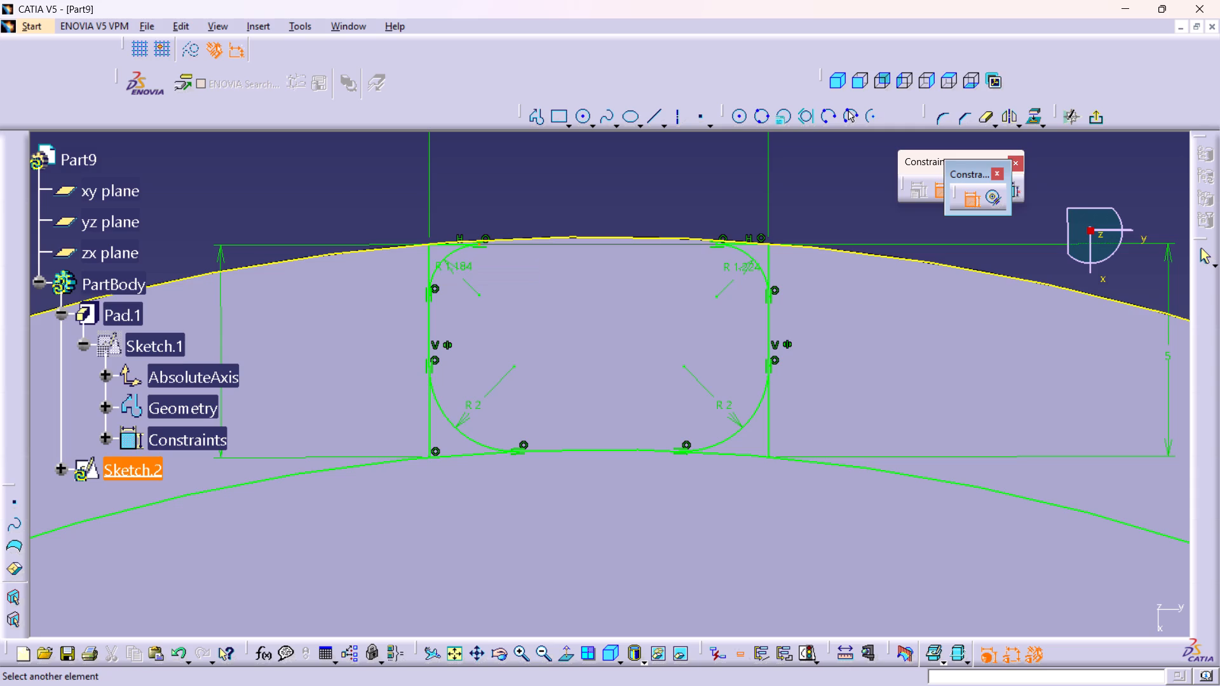
click(521, 238)
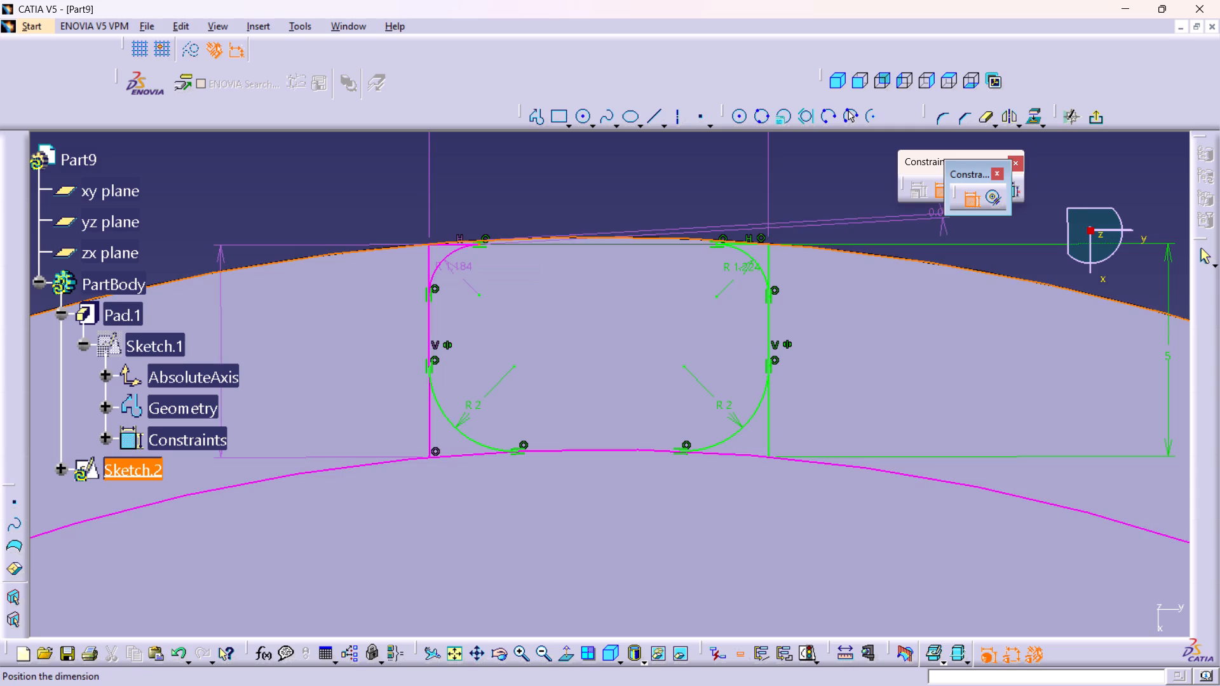
right_click(578, 201)
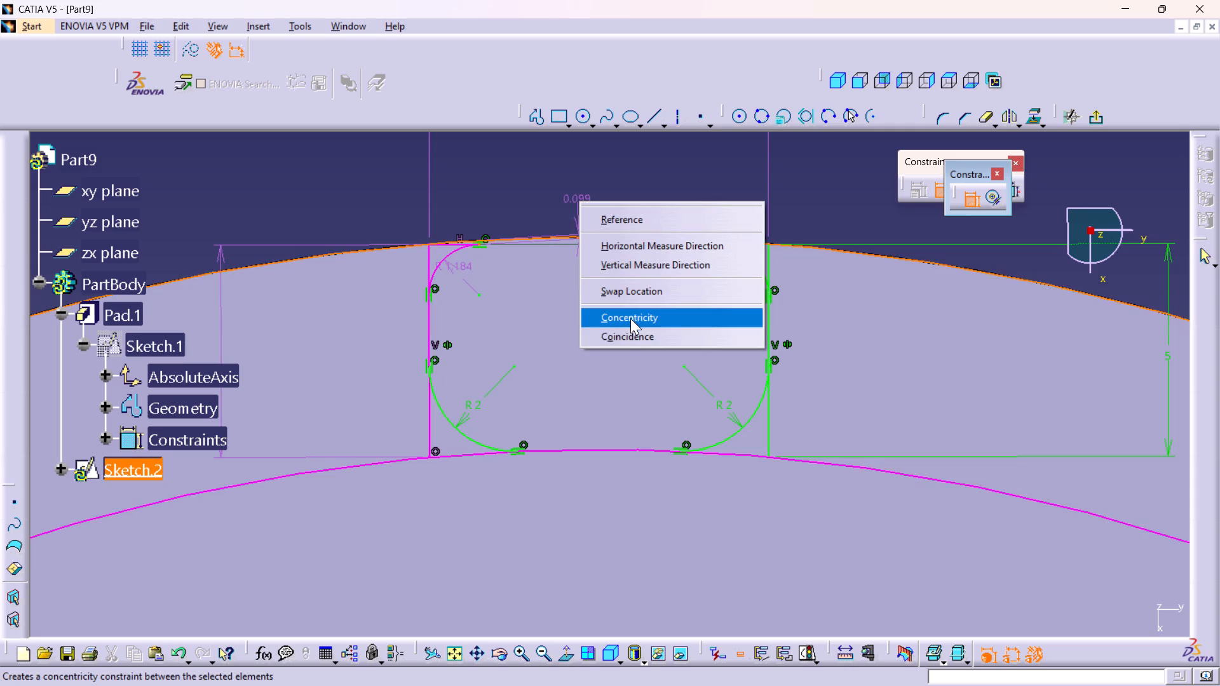
click(627, 330)
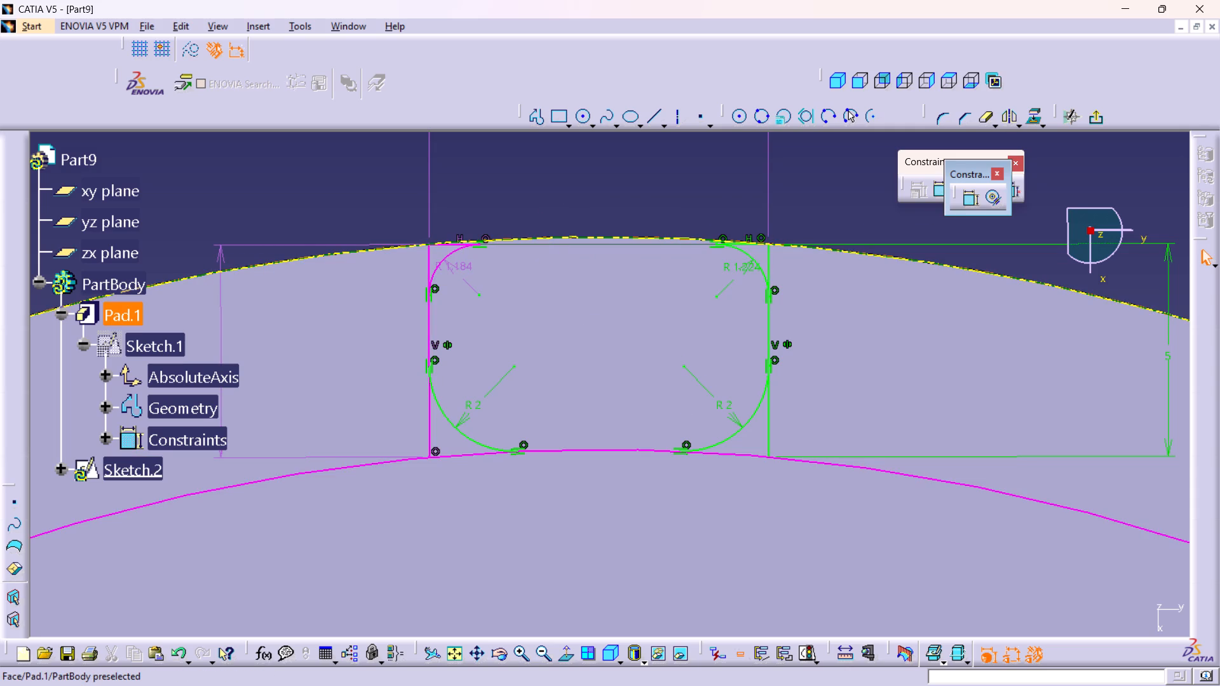
Delete the vertical length dimension of the profile's left side line.
middle_drag(412, 337, 421, 365)
right_click(412, 337)
middle_drag(421, 365, 459, 359)
middle_drag(471, 337, 480, 295)
right_click(471, 337)
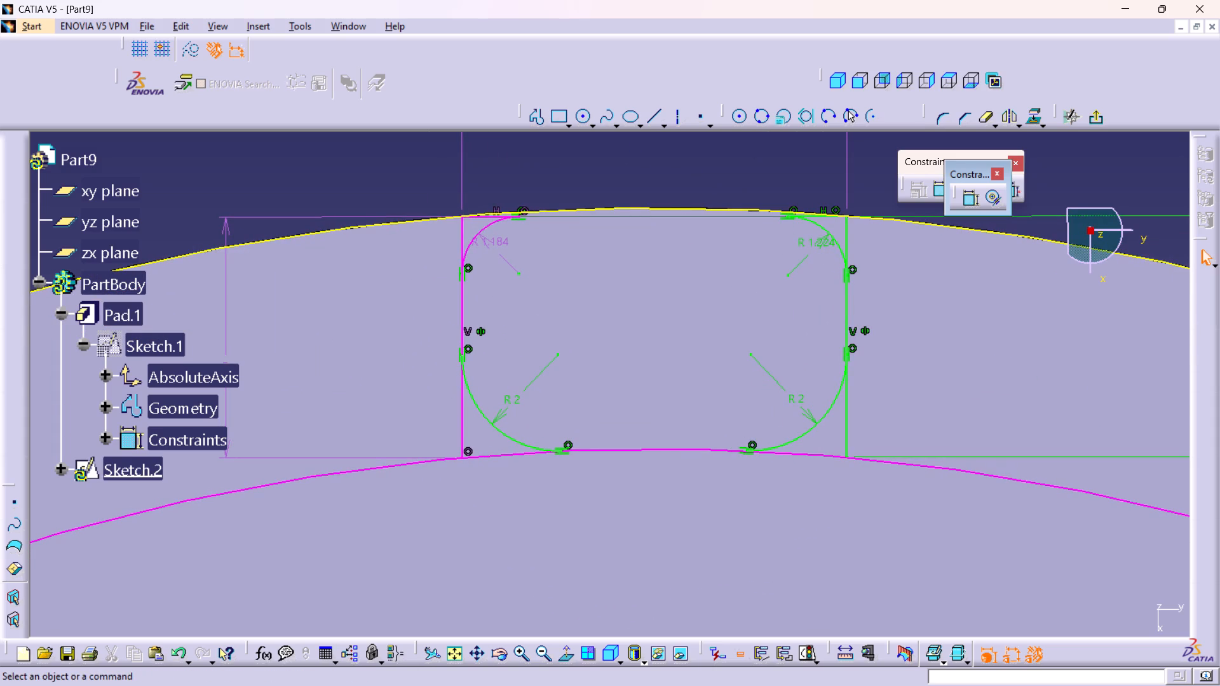
right_click(464, 223)
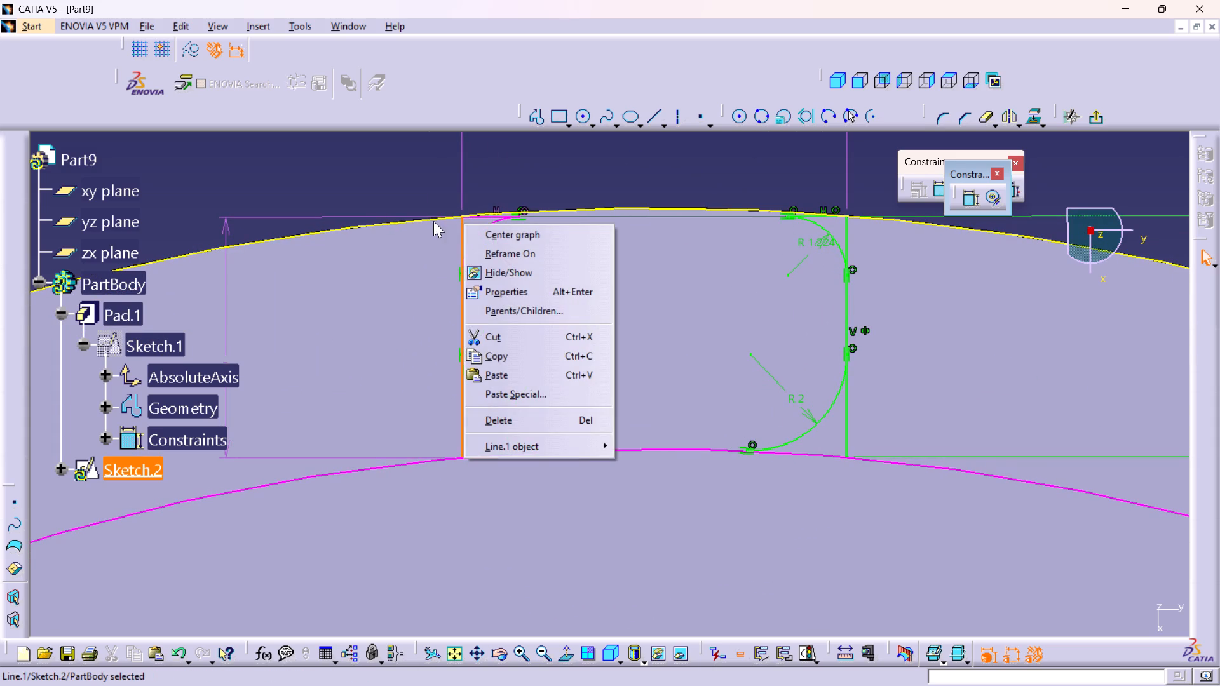
click(424, 189)
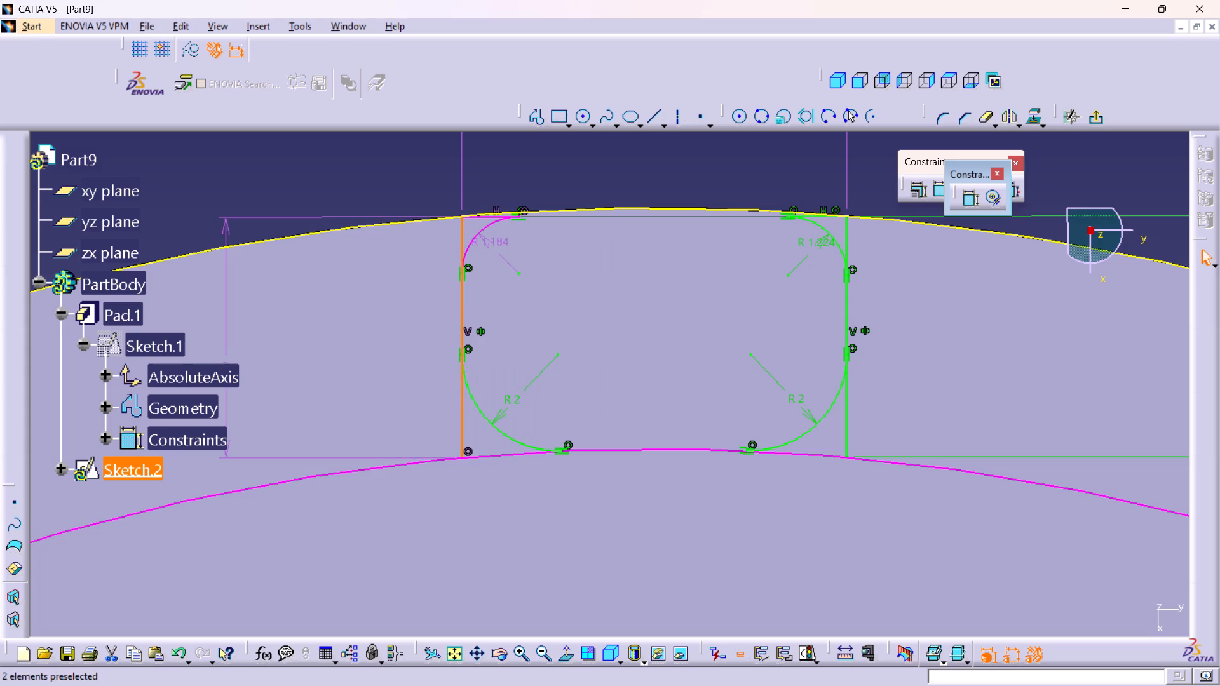
right_click(370, 212)
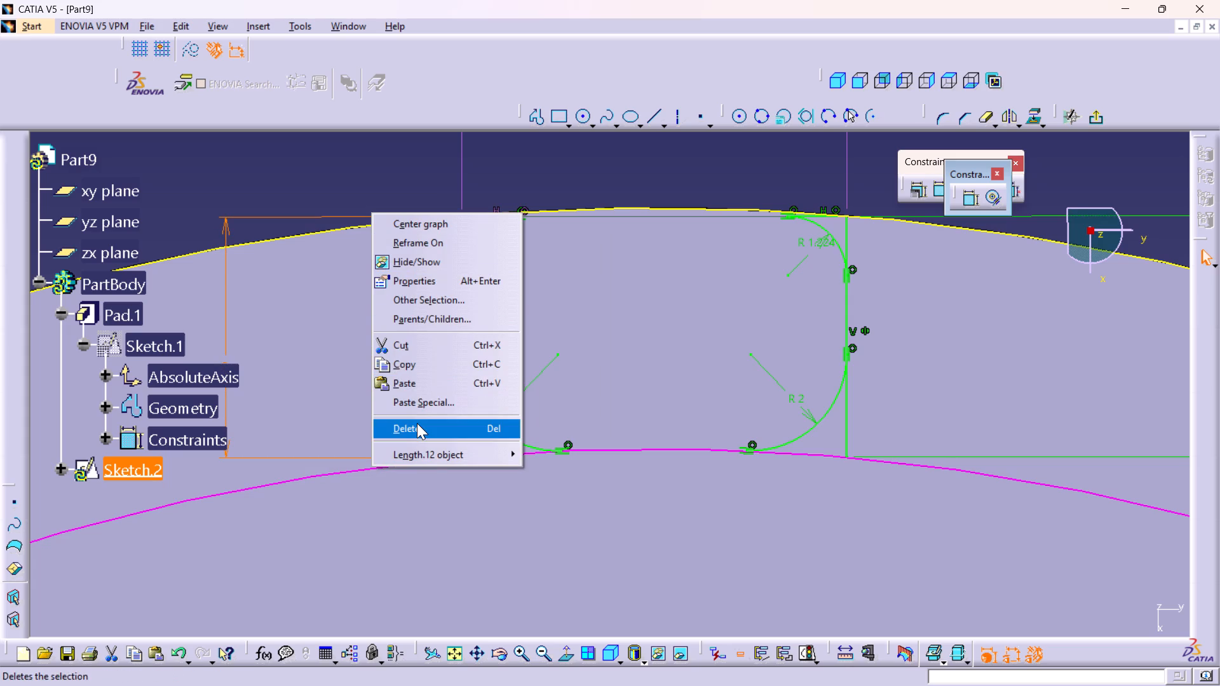
click(417, 423)
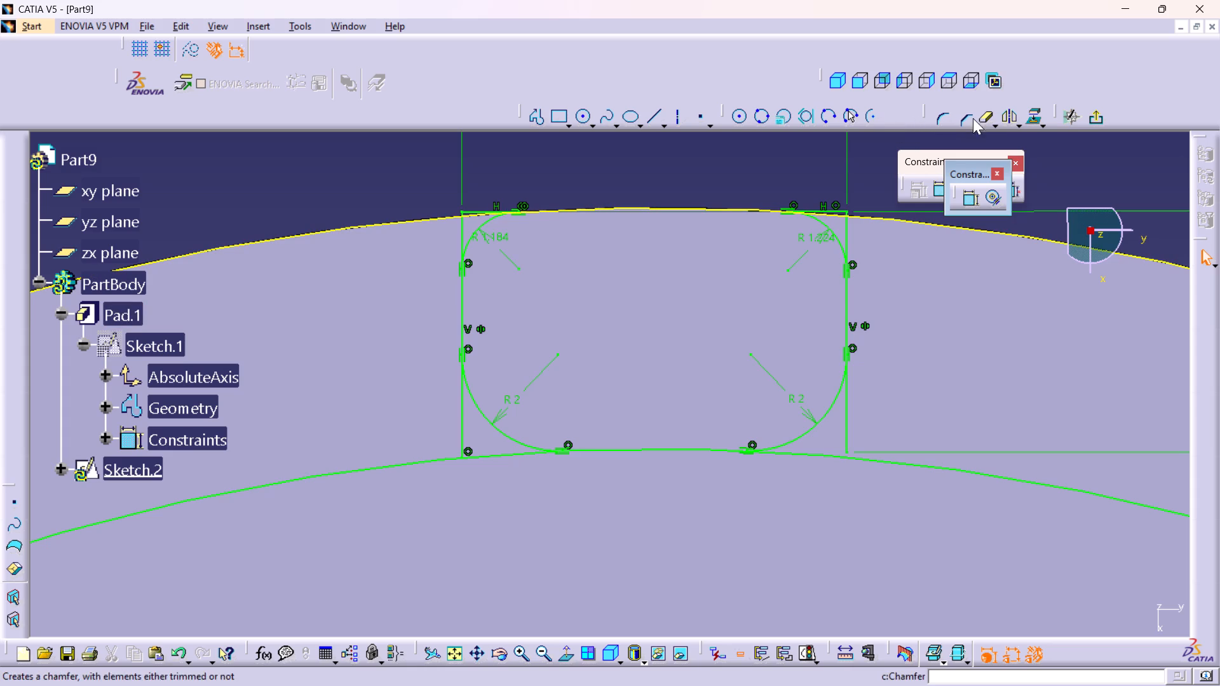
Quick-trim the left side line's ends beyond its two corner arcs and the top line's stubs outside both upper corner arcs.
double_click(989, 125)
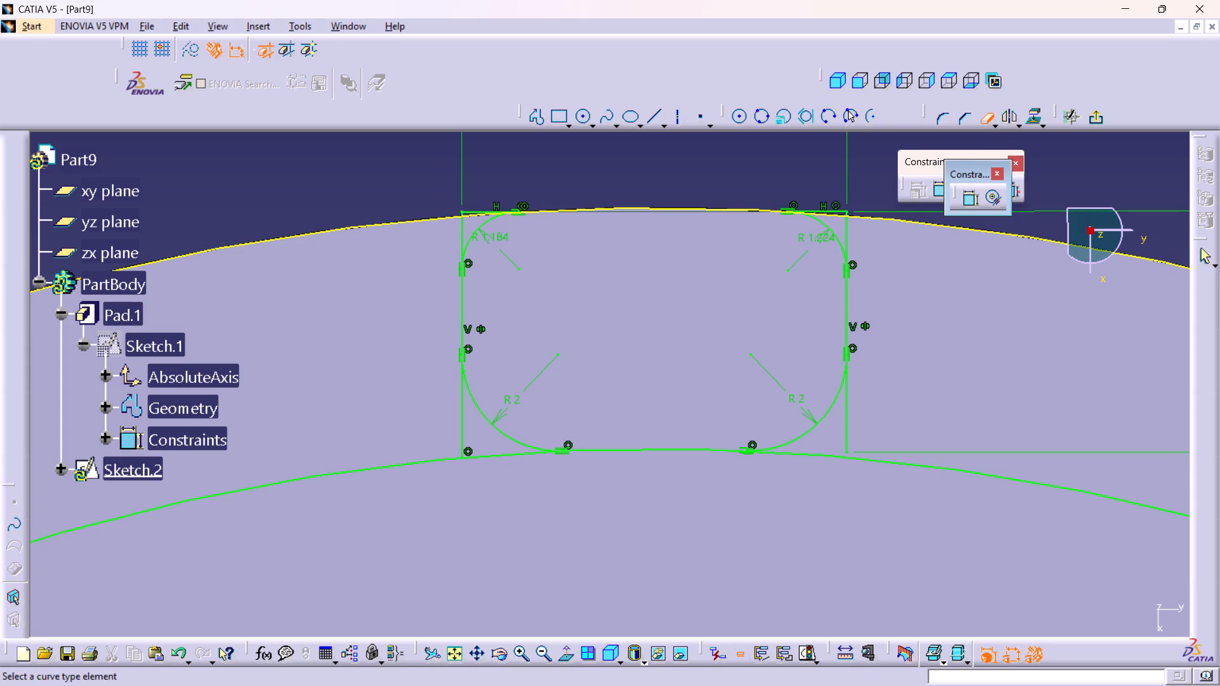
click(457, 230)
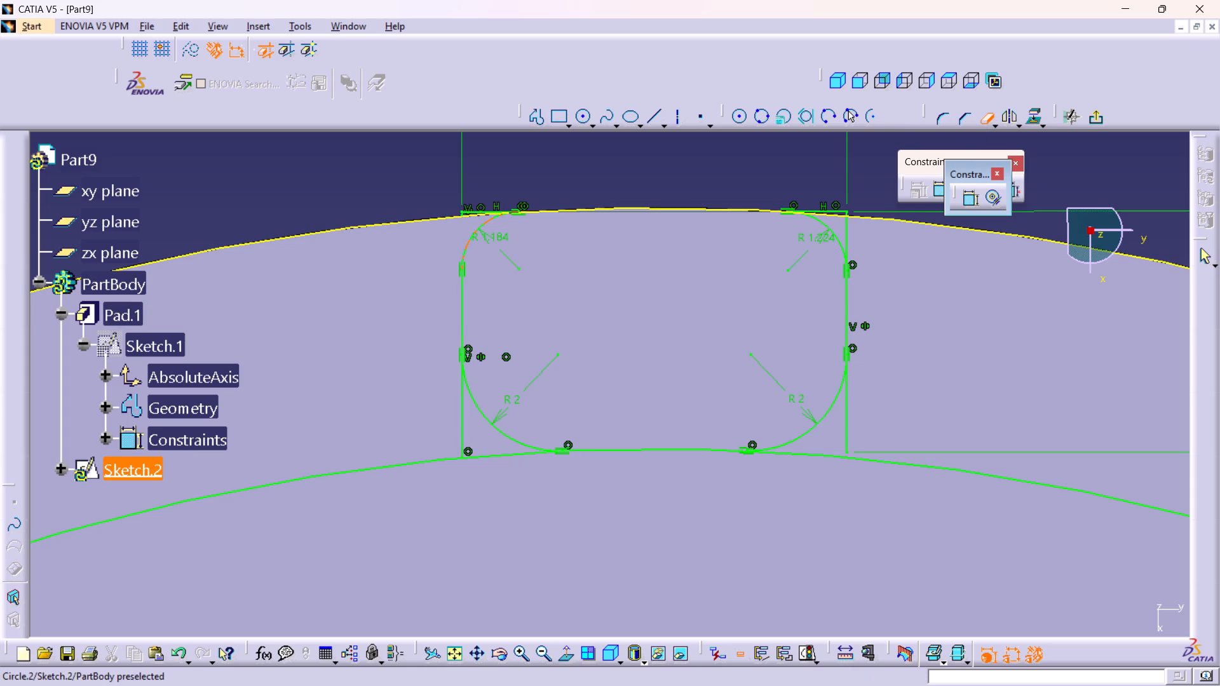
click(463, 391)
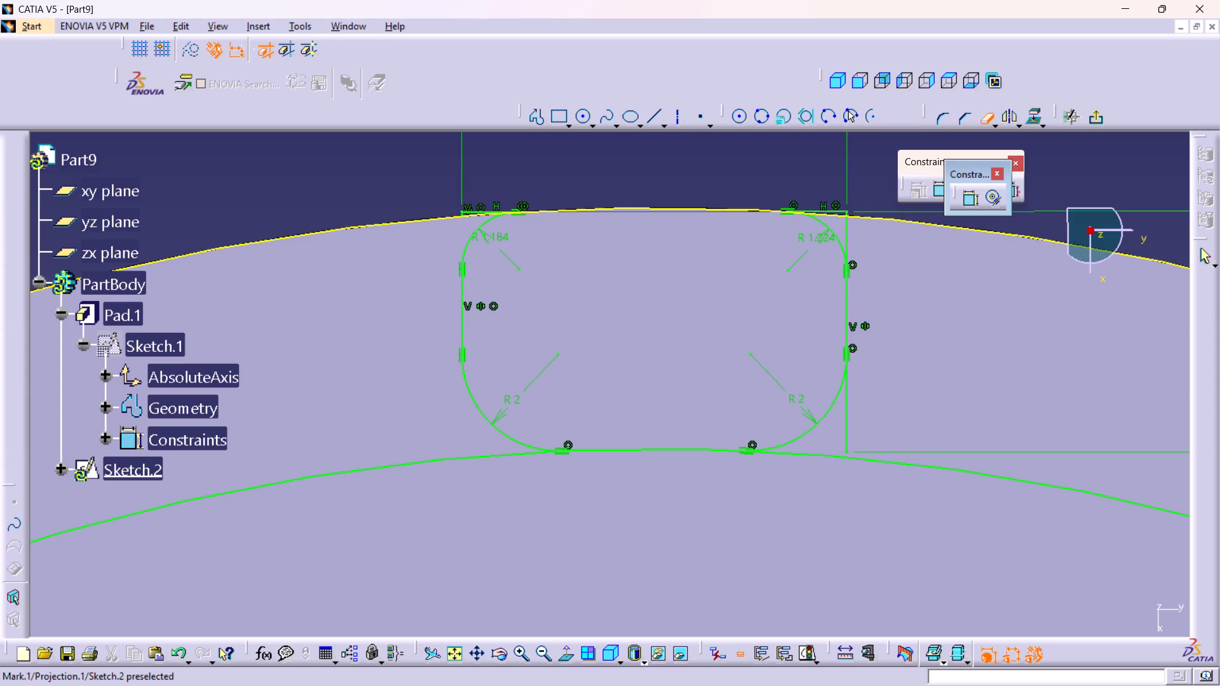
click(466, 211)
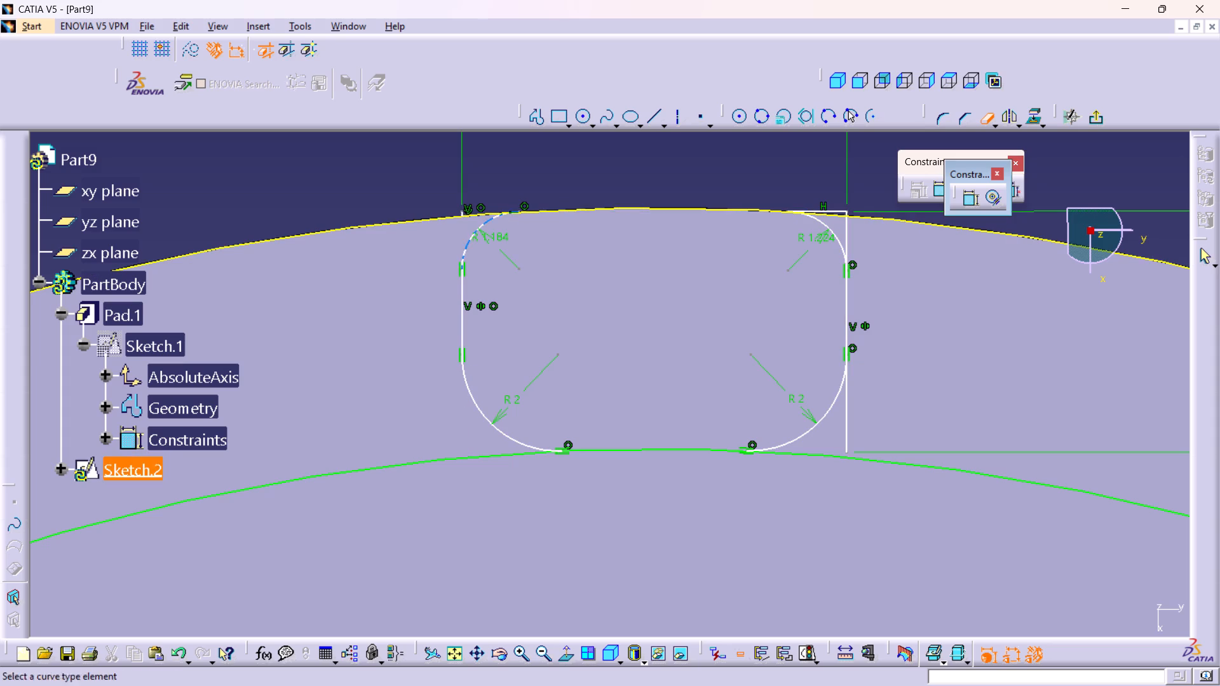
click(831, 208)
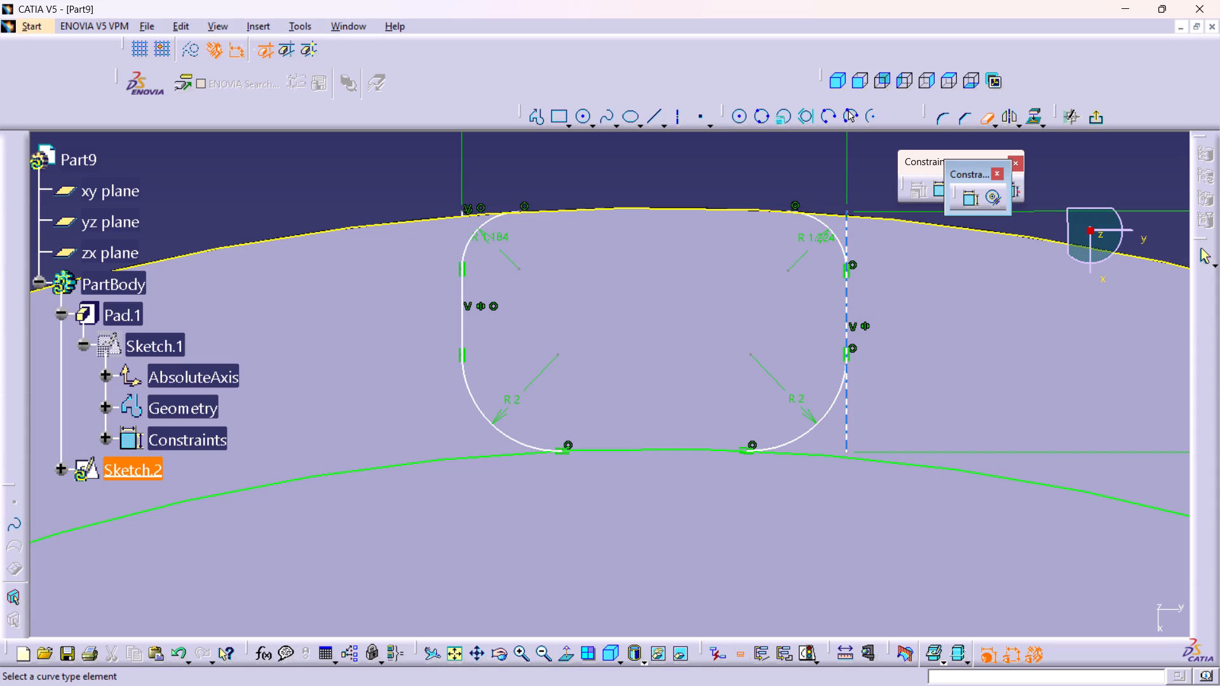
Quick-trim the profile's right side line at its corner arcs, converting its length into a distance.
click(853, 225)
click(845, 232)
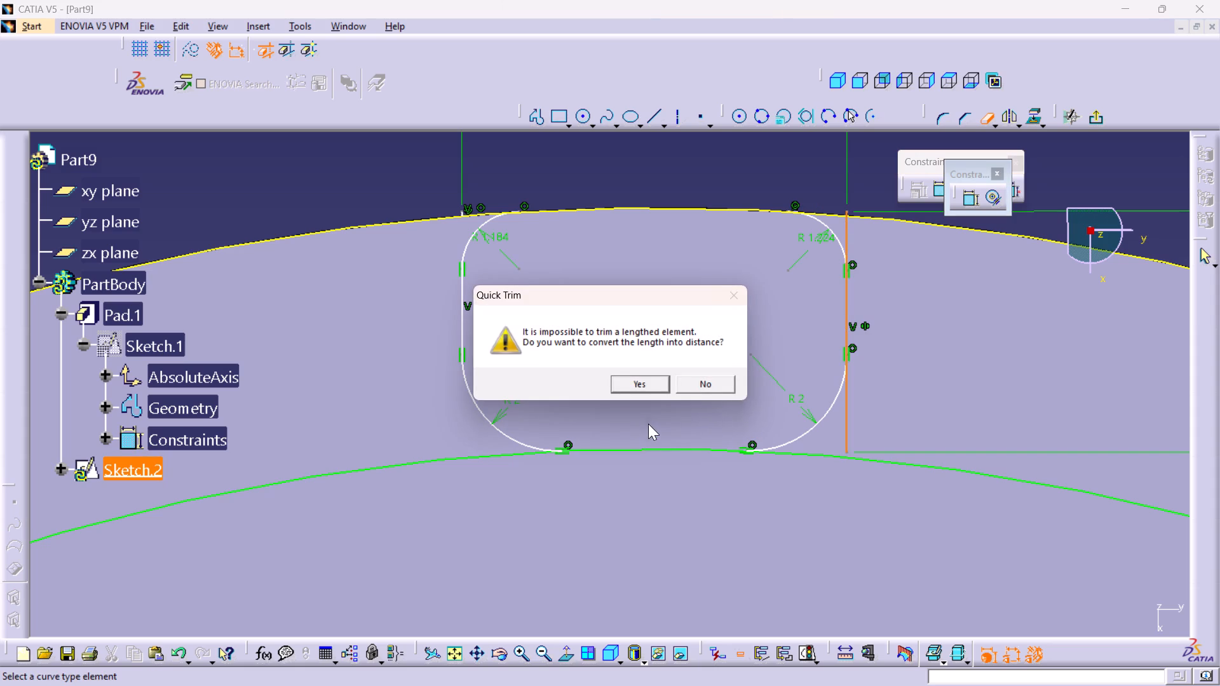
click(637, 392)
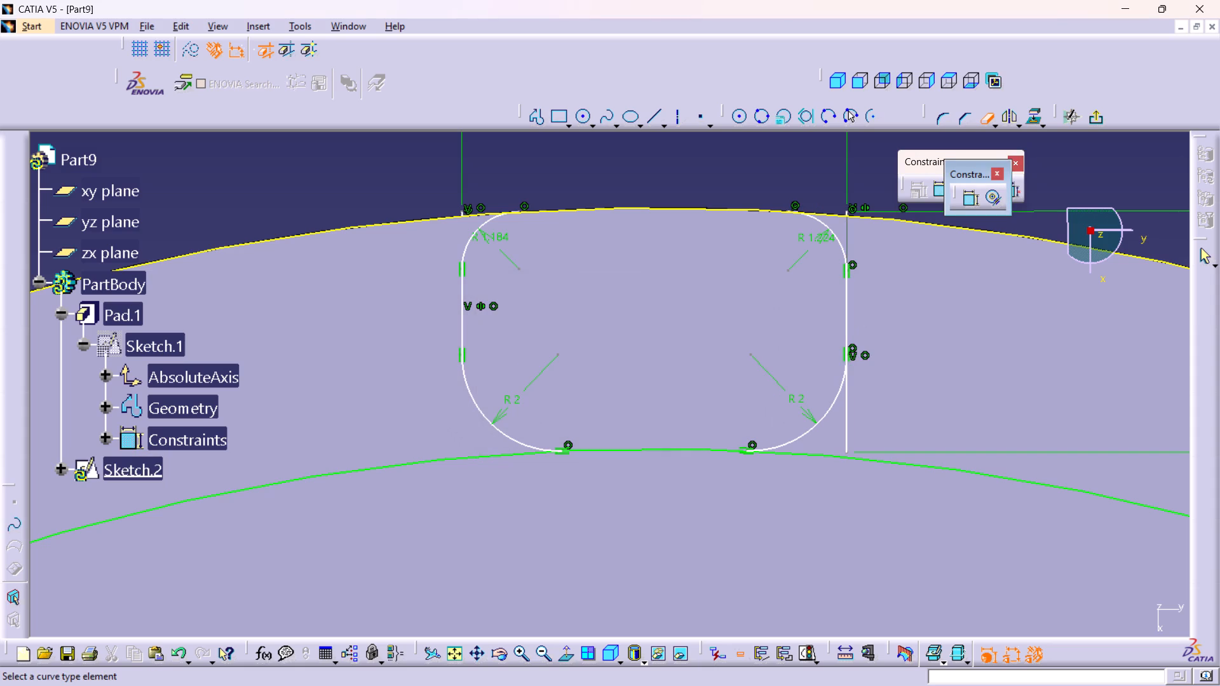
click(849, 236)
click(850, 411)
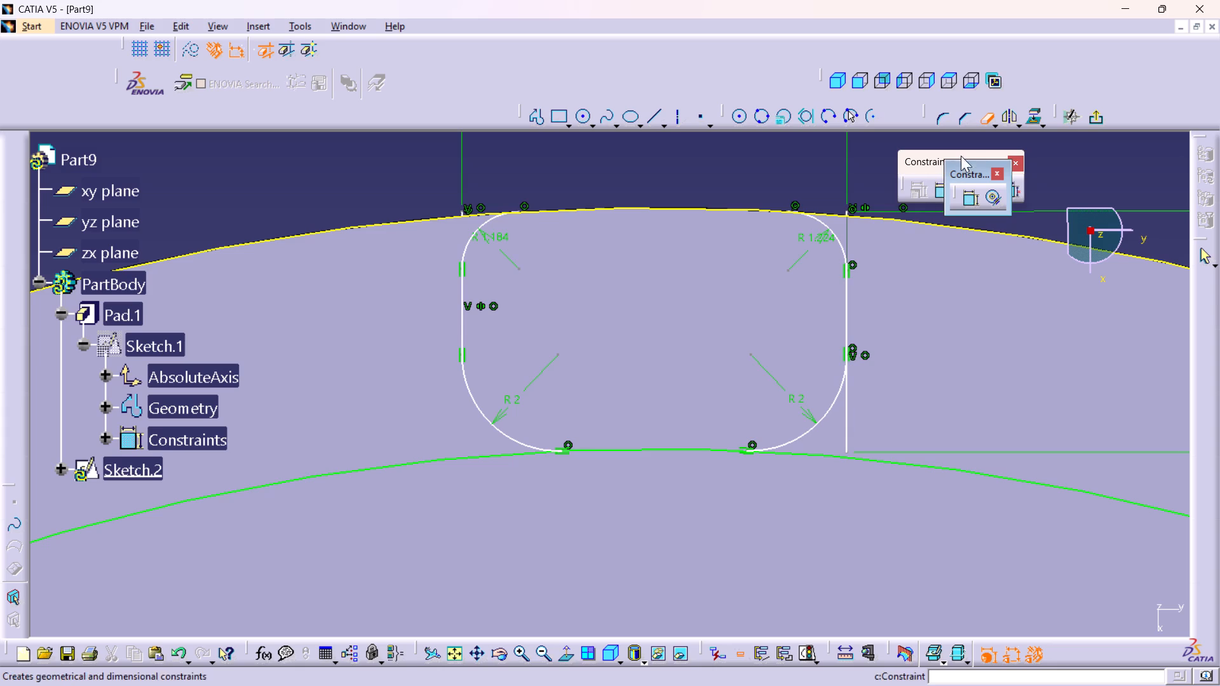
click(987, 118)
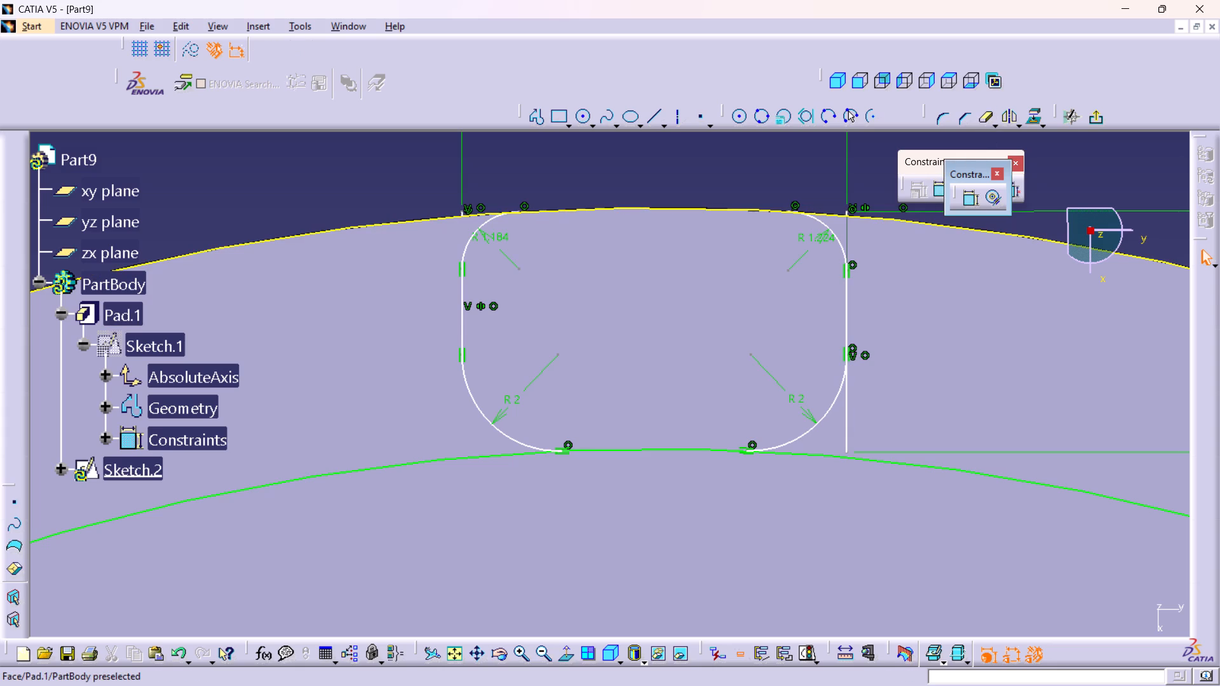
Delete the remaining right side line that runs past the lower-right corner arc.
right_click(846, 405)
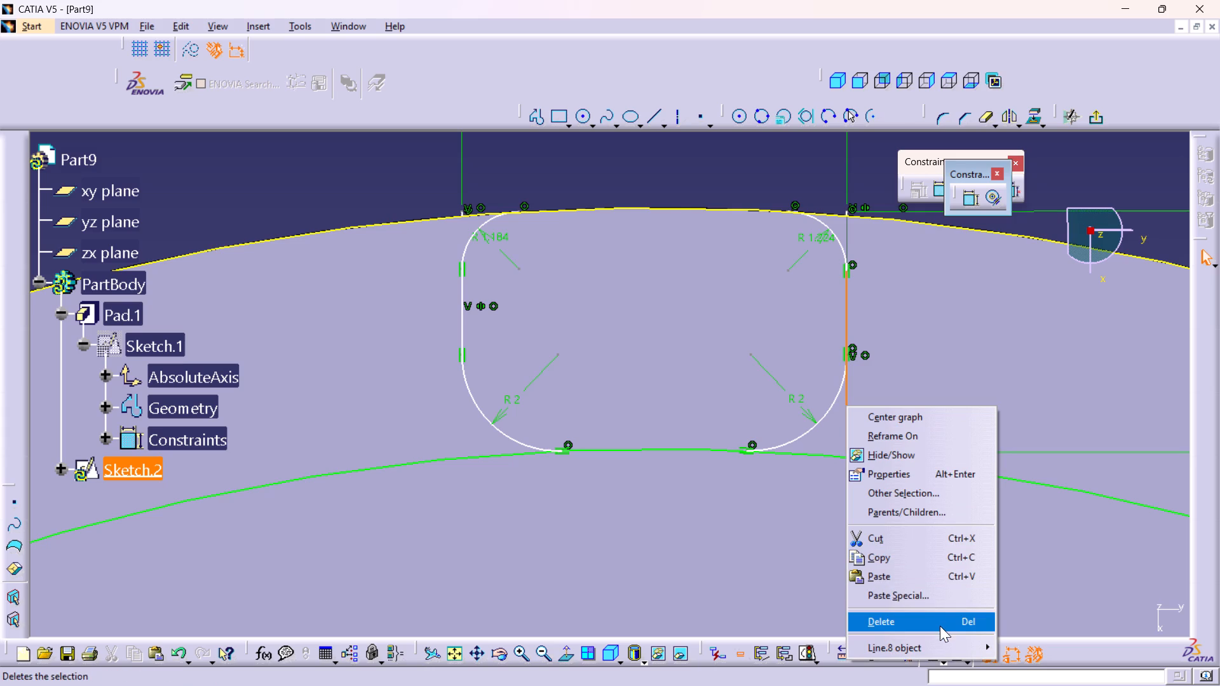
click(940, 626)
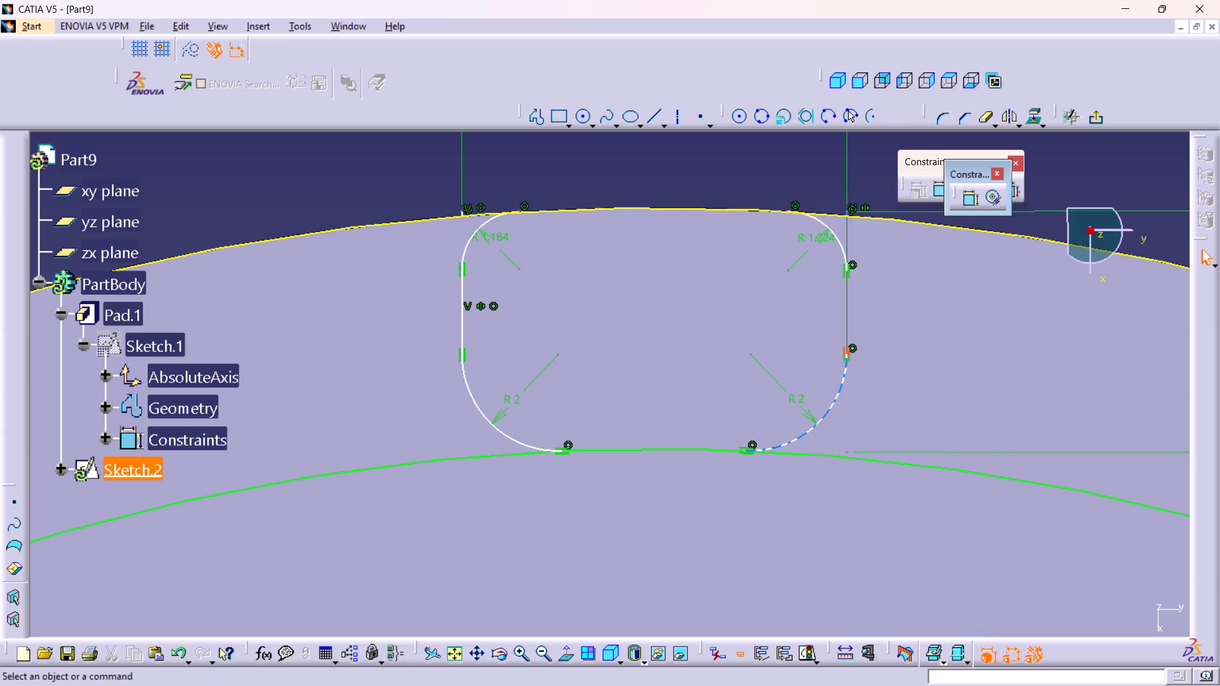
click(853, 300)
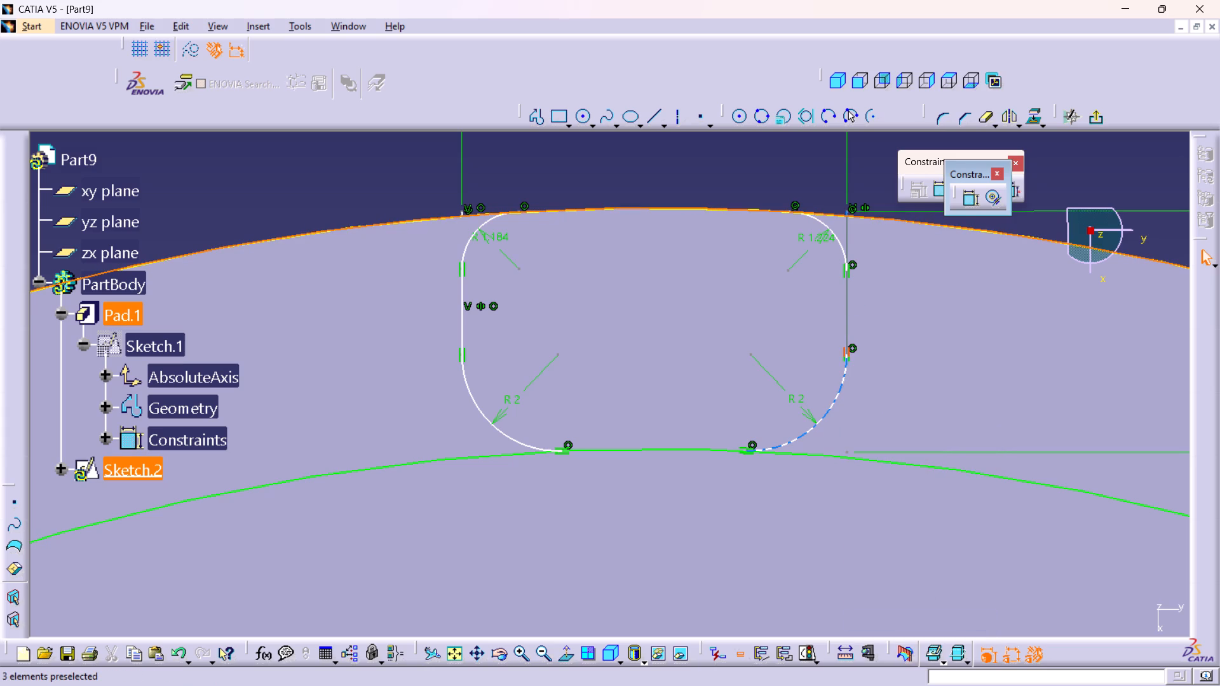
click(846, 352)
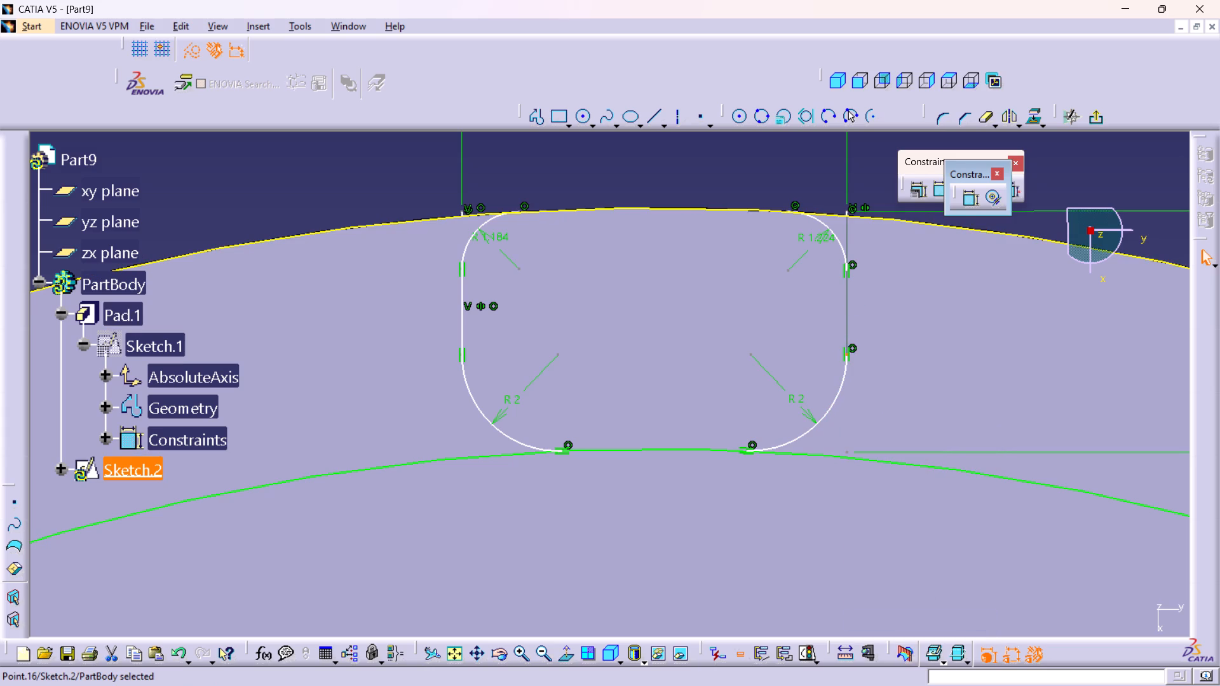
Delete the 5 mm vertical offset dimension beside the profile.
middle_drag(801, 179, 815, 263)
right_click(801, 179)
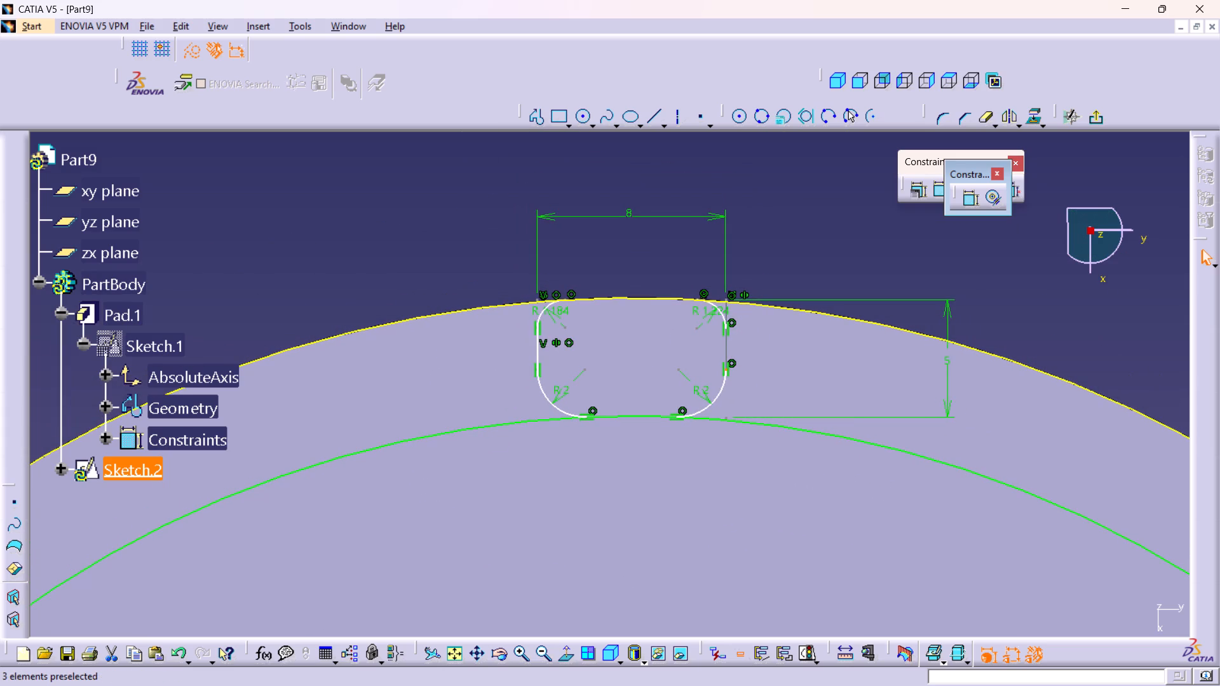
right_click(953, 299)
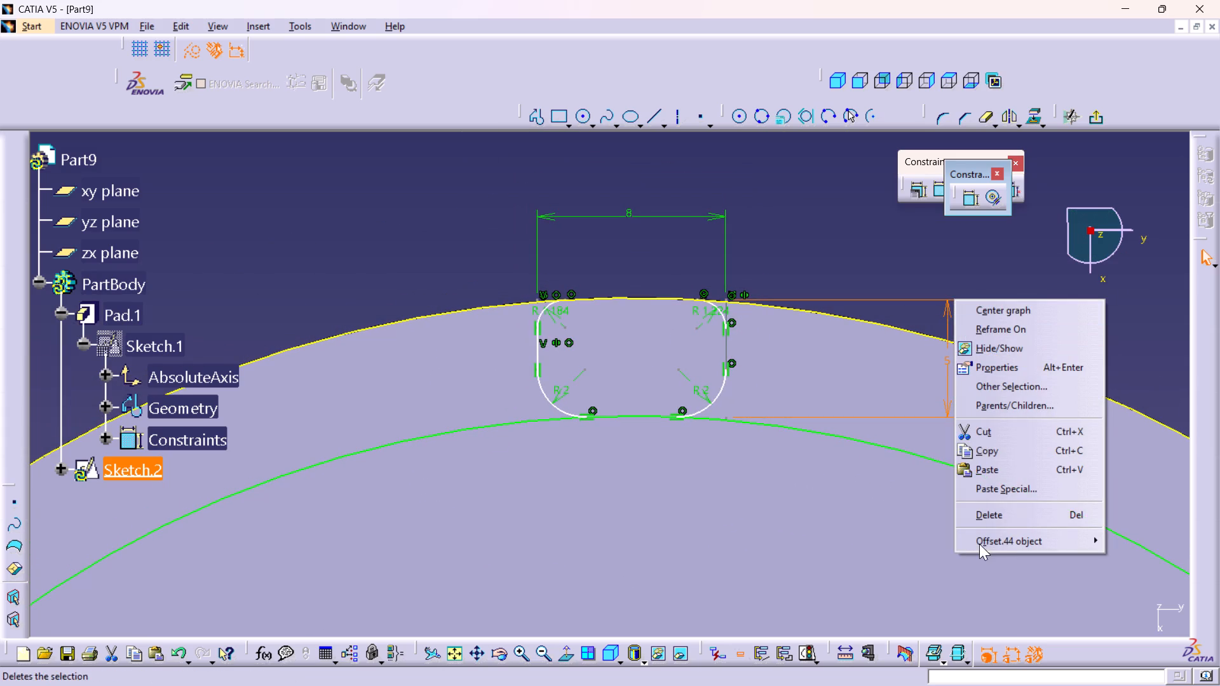
click(987, 520)
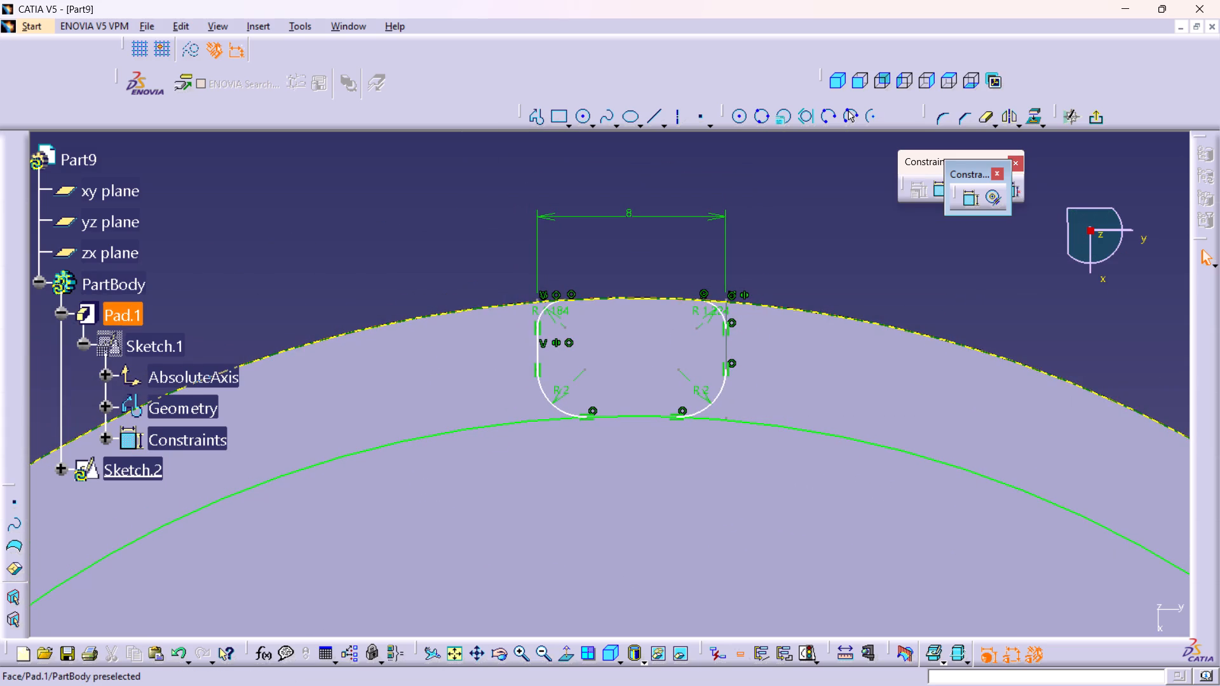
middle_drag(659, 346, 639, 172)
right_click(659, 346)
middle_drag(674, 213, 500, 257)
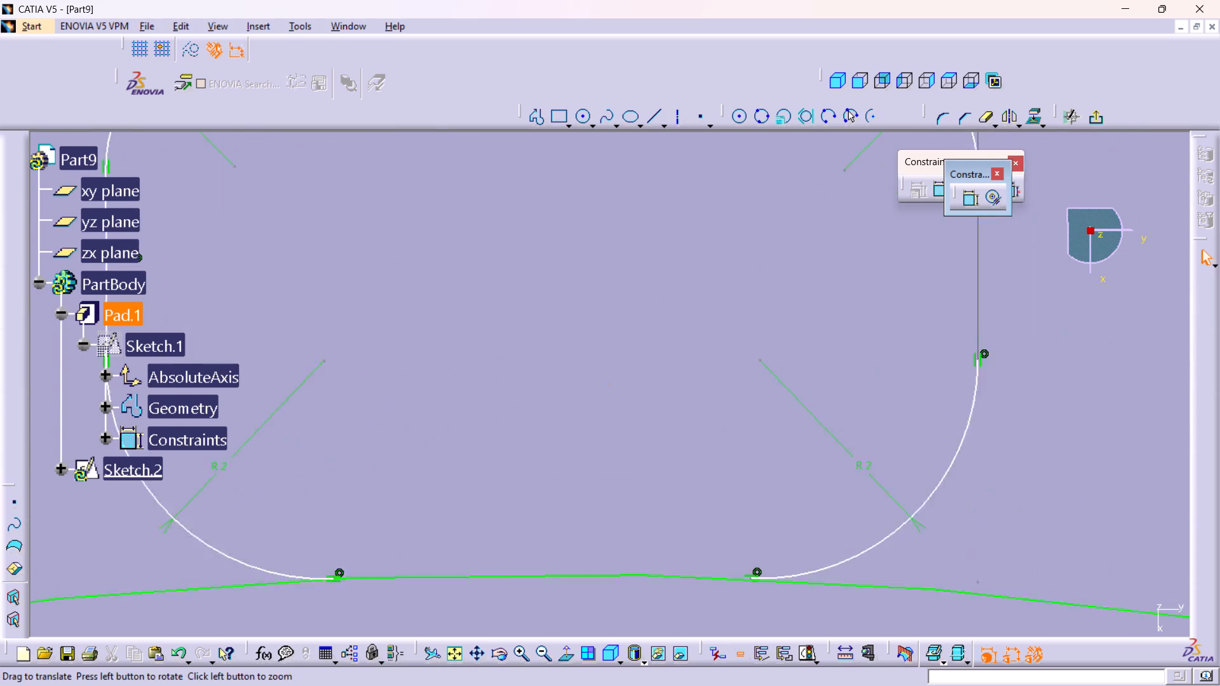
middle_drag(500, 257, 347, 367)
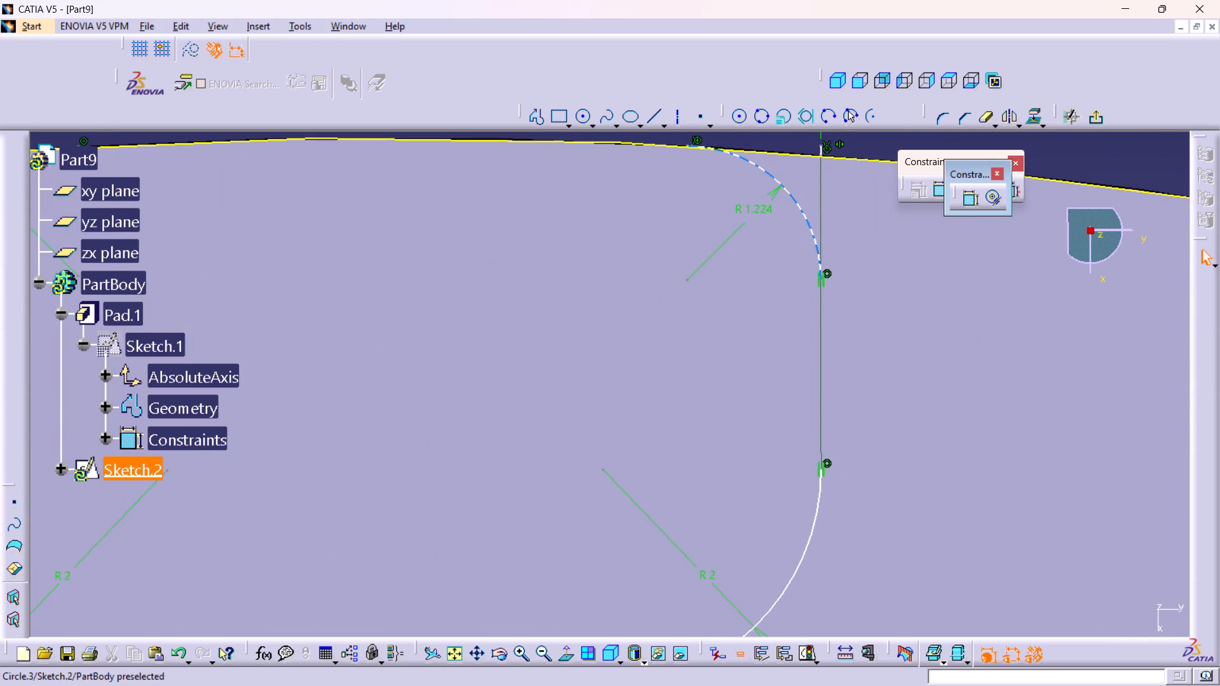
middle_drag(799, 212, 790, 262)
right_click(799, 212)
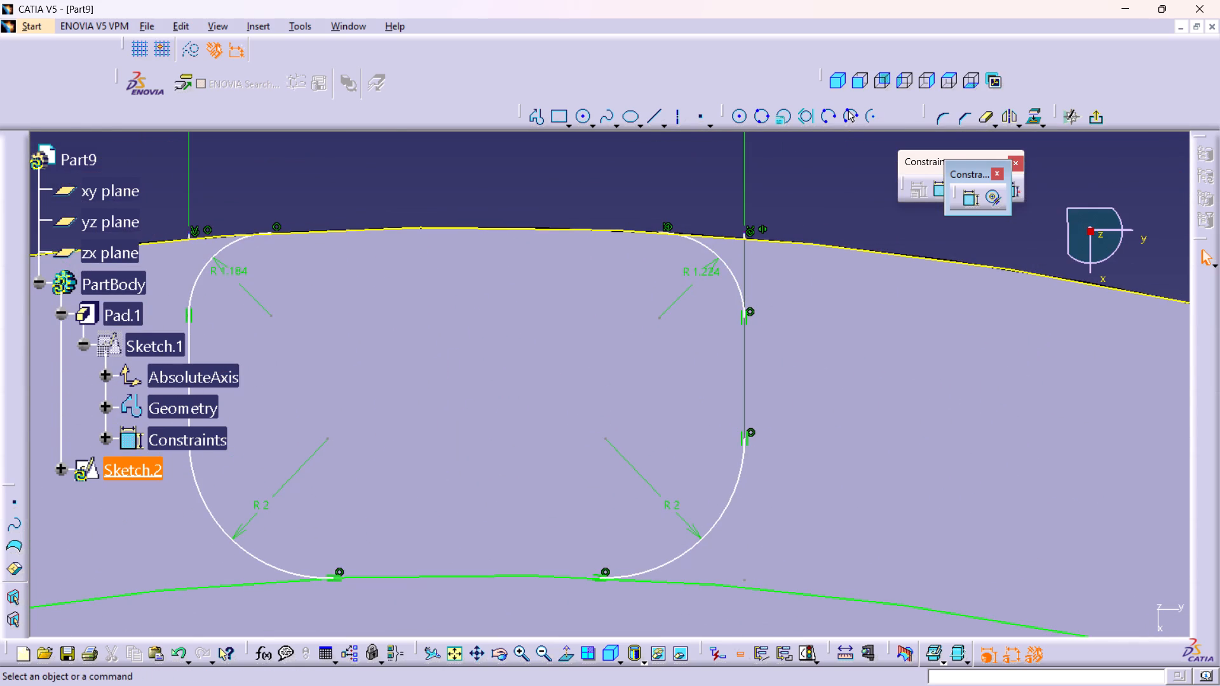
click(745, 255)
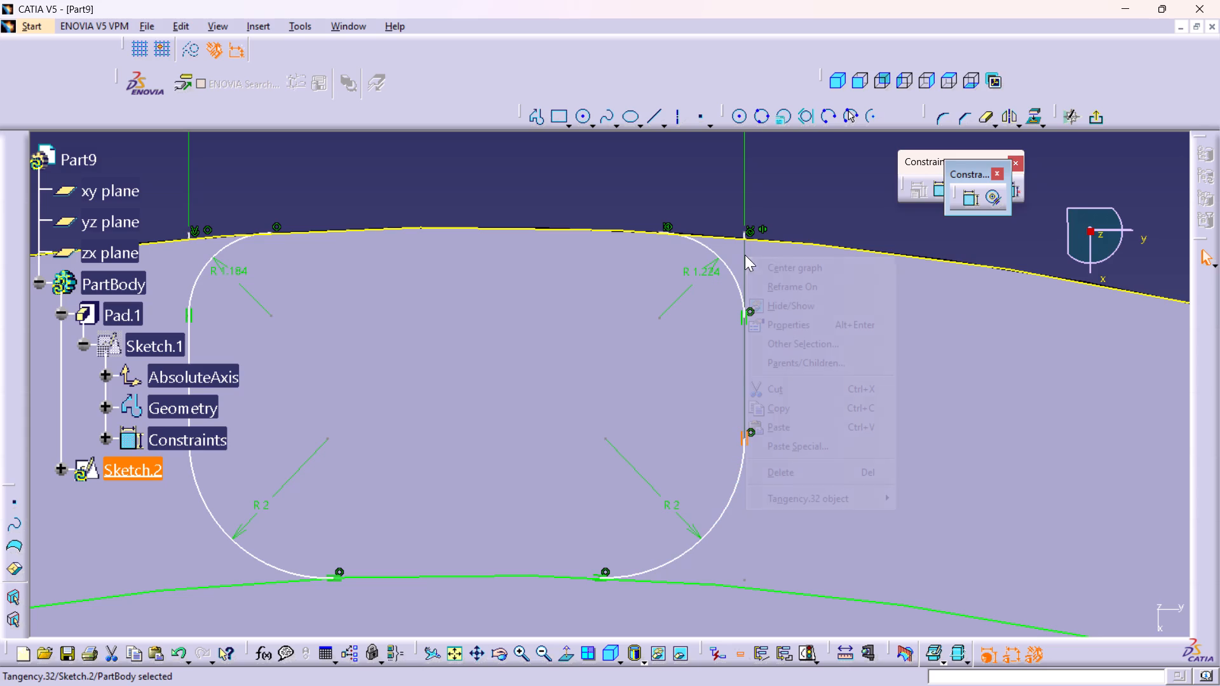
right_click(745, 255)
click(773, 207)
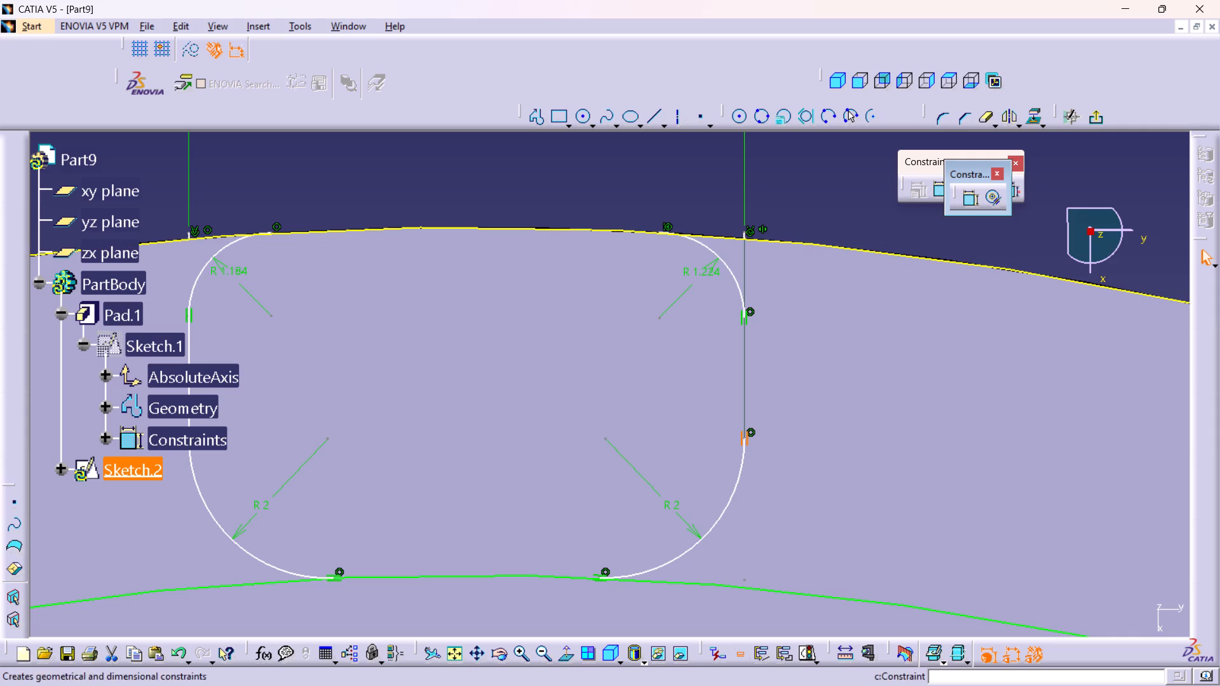
Draw a vertical line about 1.7 mm long just outside the profile's open right side, level with the gap between its corner arcs.
double_click(649, 122)
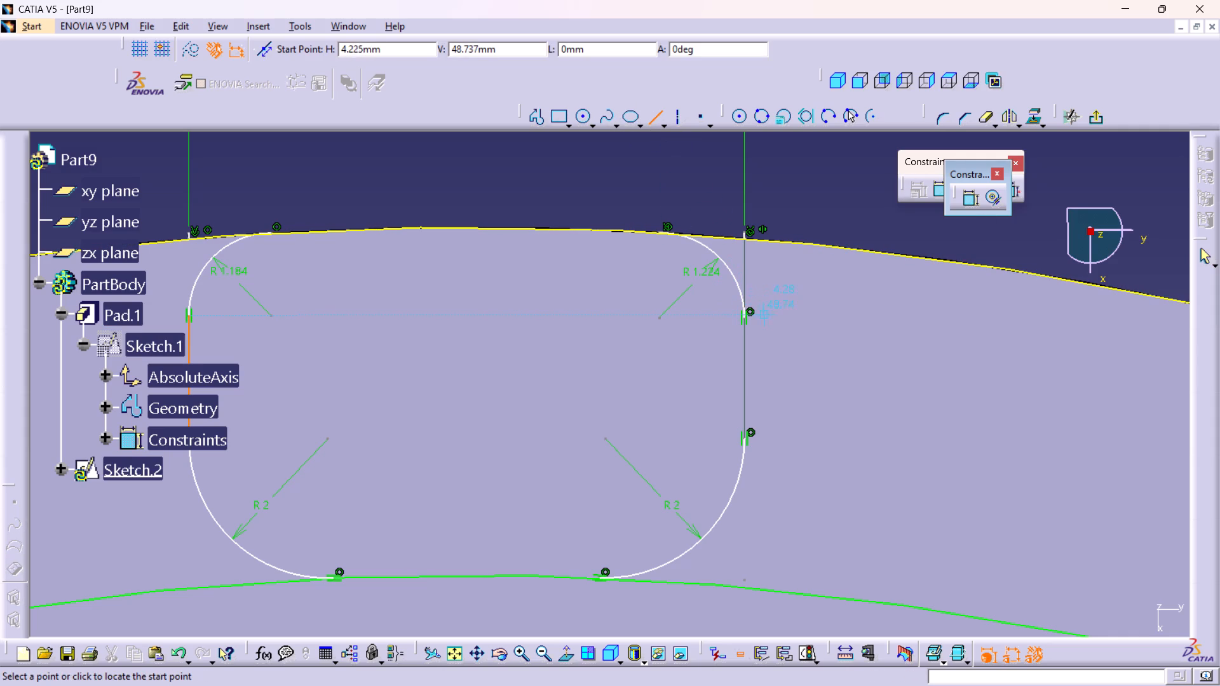
click(772, 316)
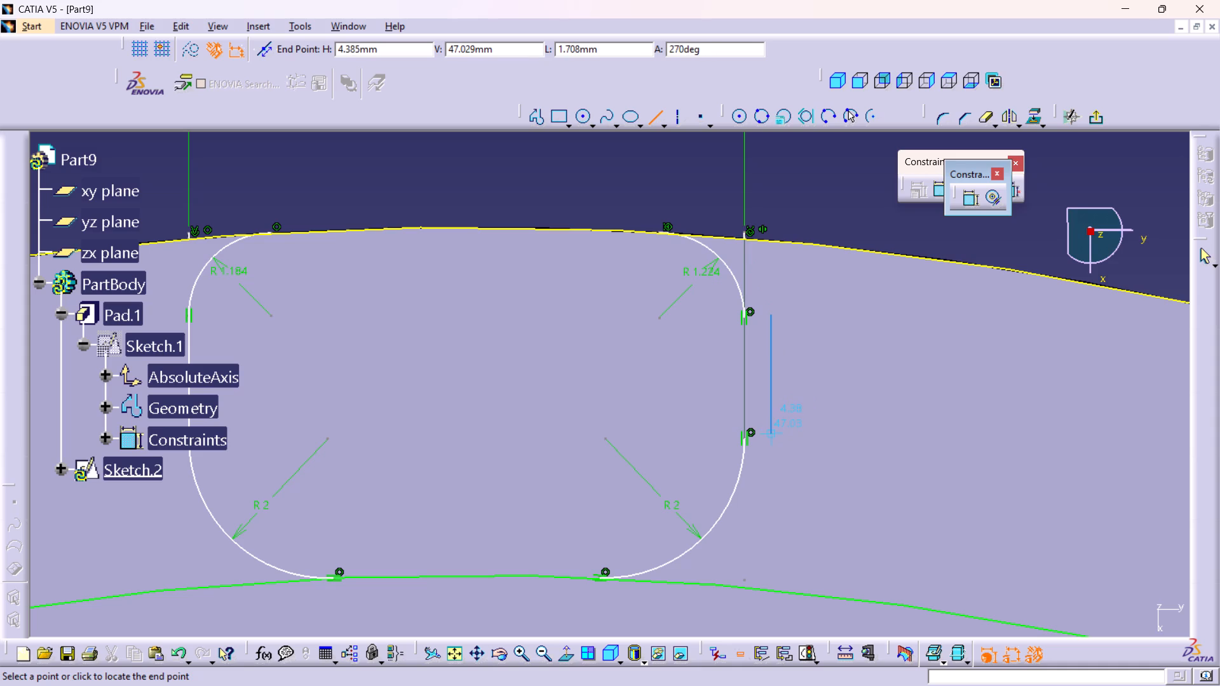
click(775, 436)
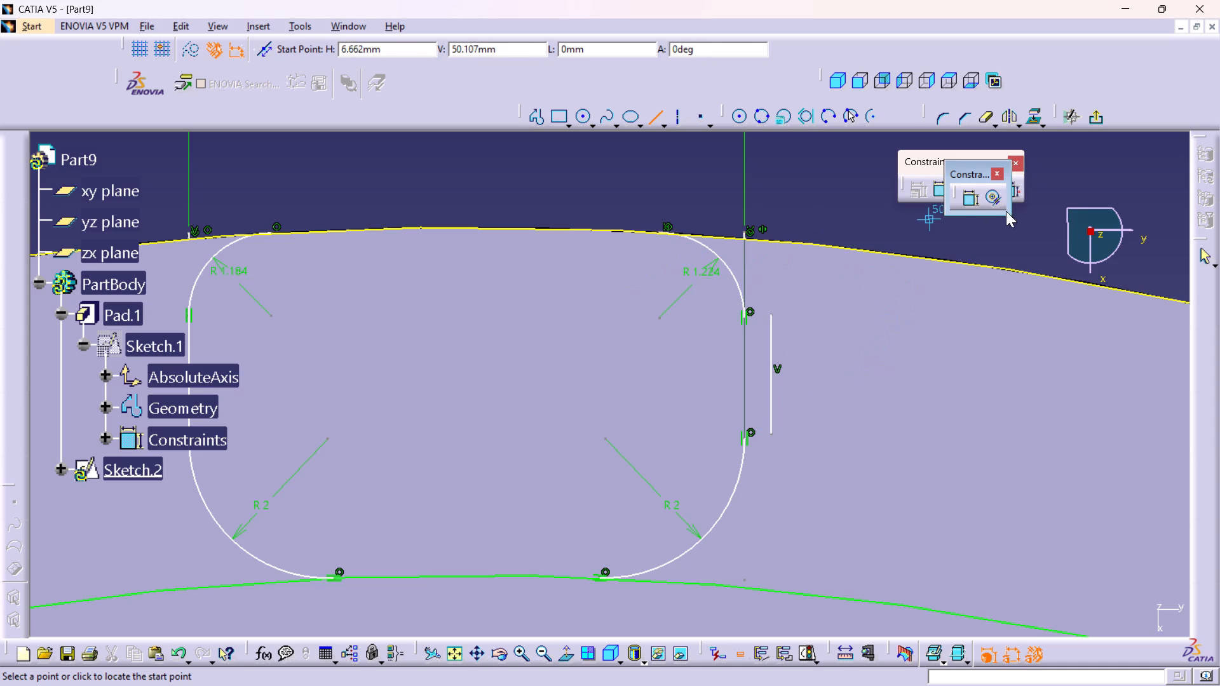
click(1205, 257)
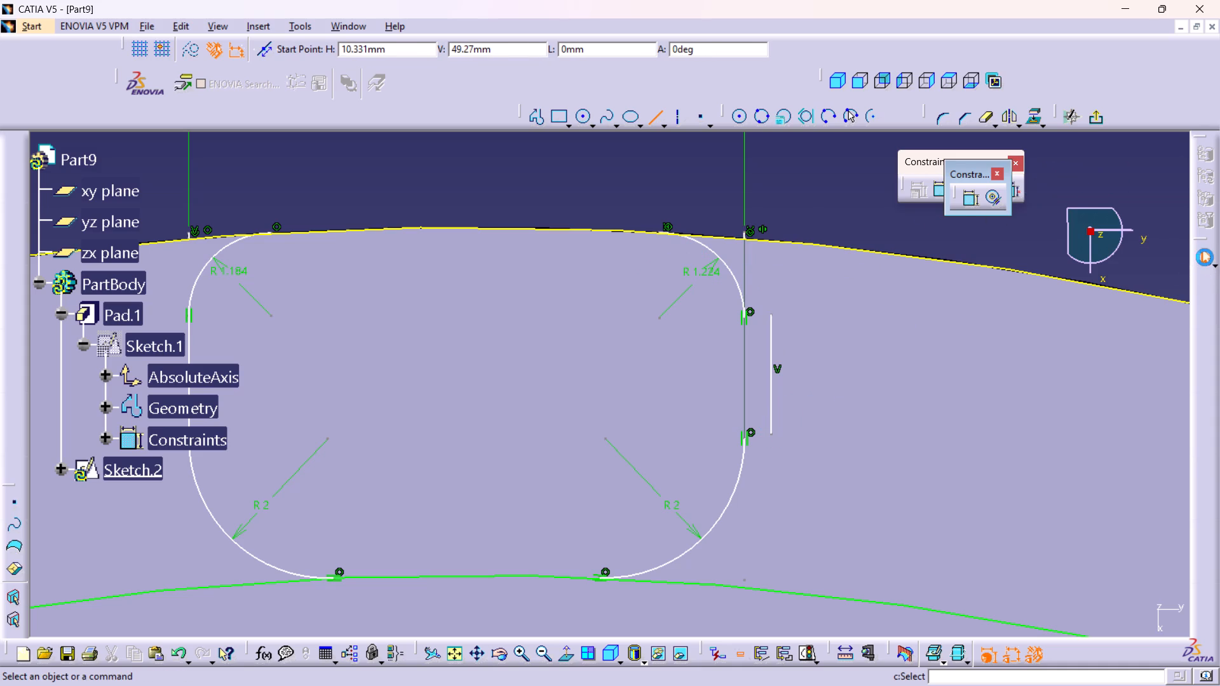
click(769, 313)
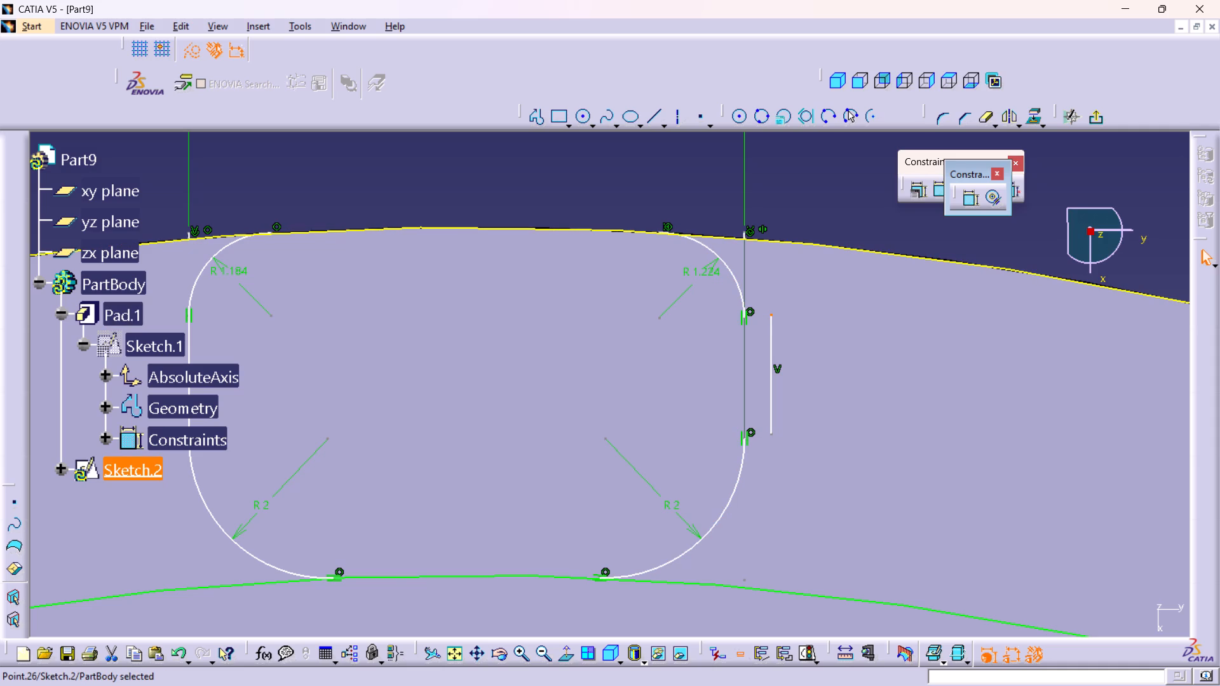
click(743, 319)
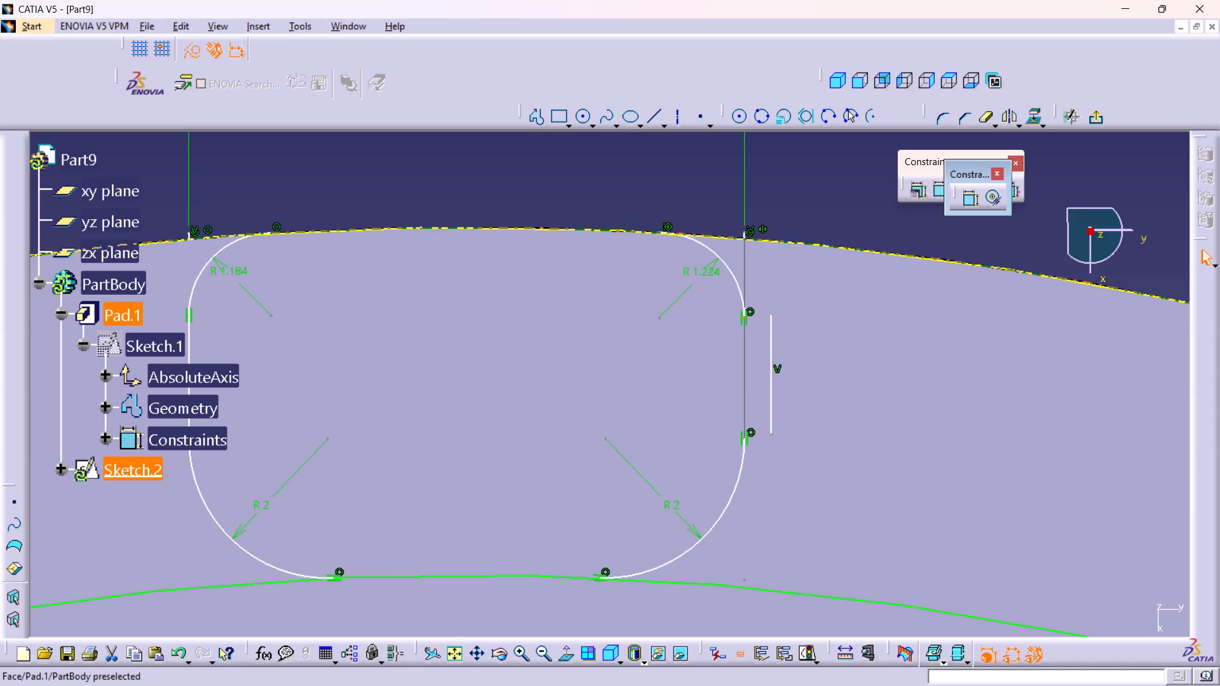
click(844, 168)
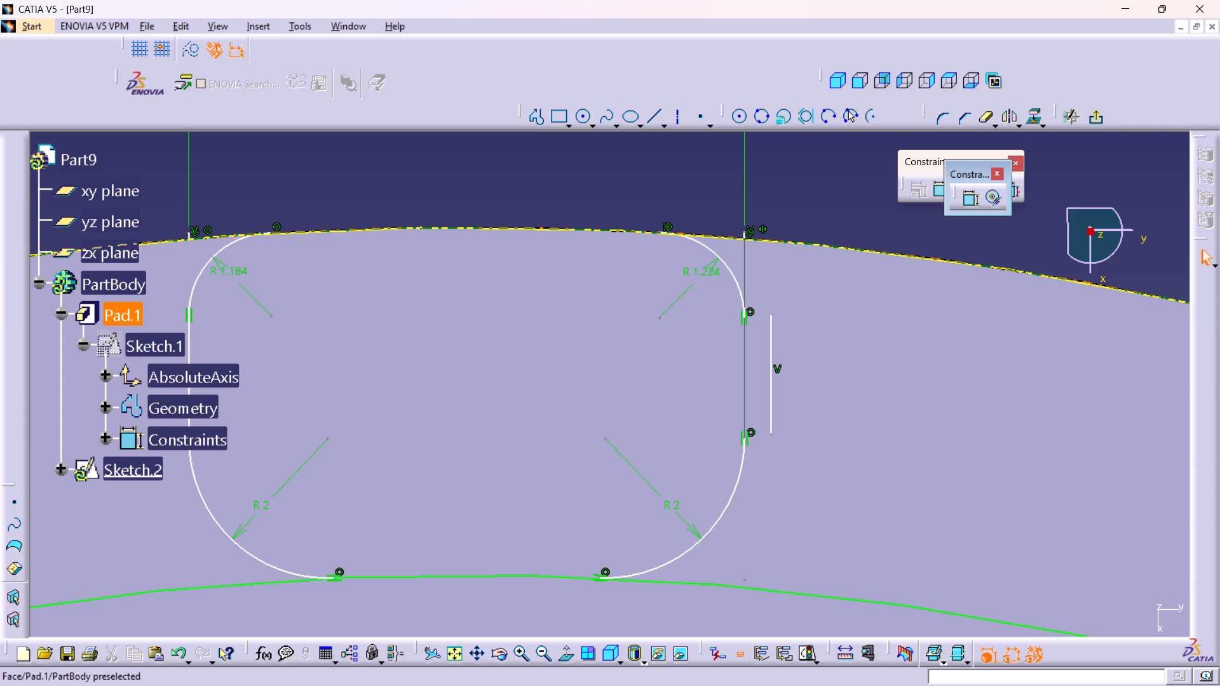
Constrain the new vertical line's upper endpoint coincident with the lower end of the upper-right corner arc.
double_click(968, 204)
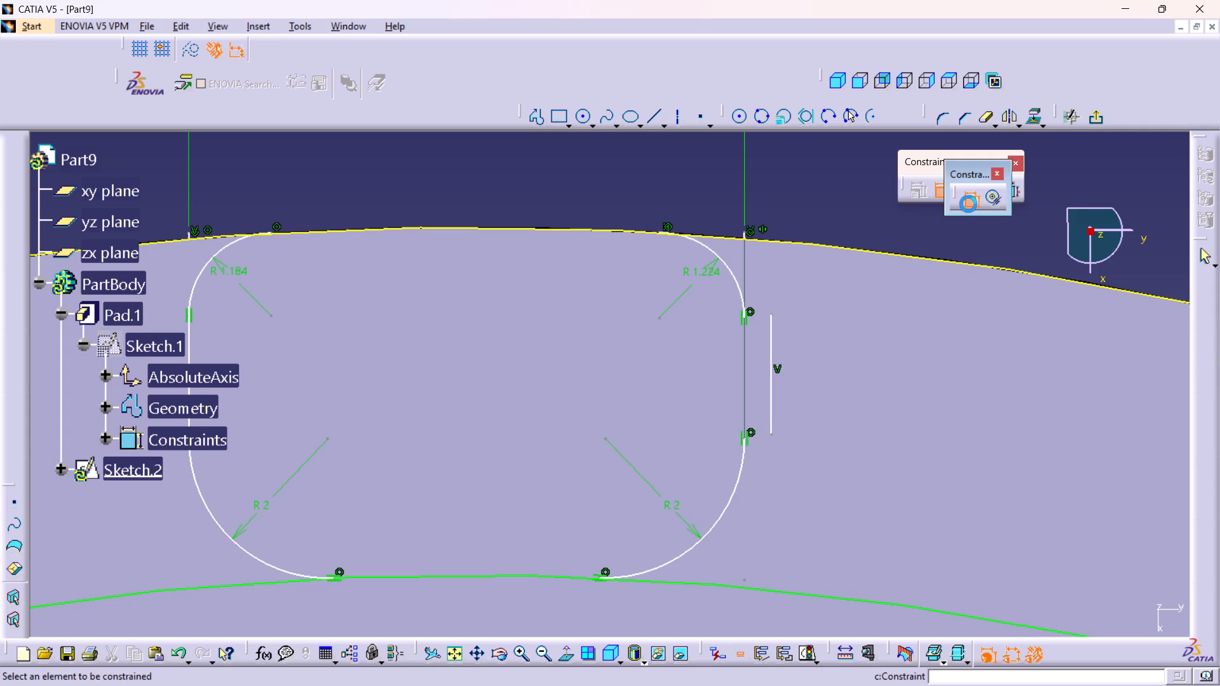
click(772, 311)
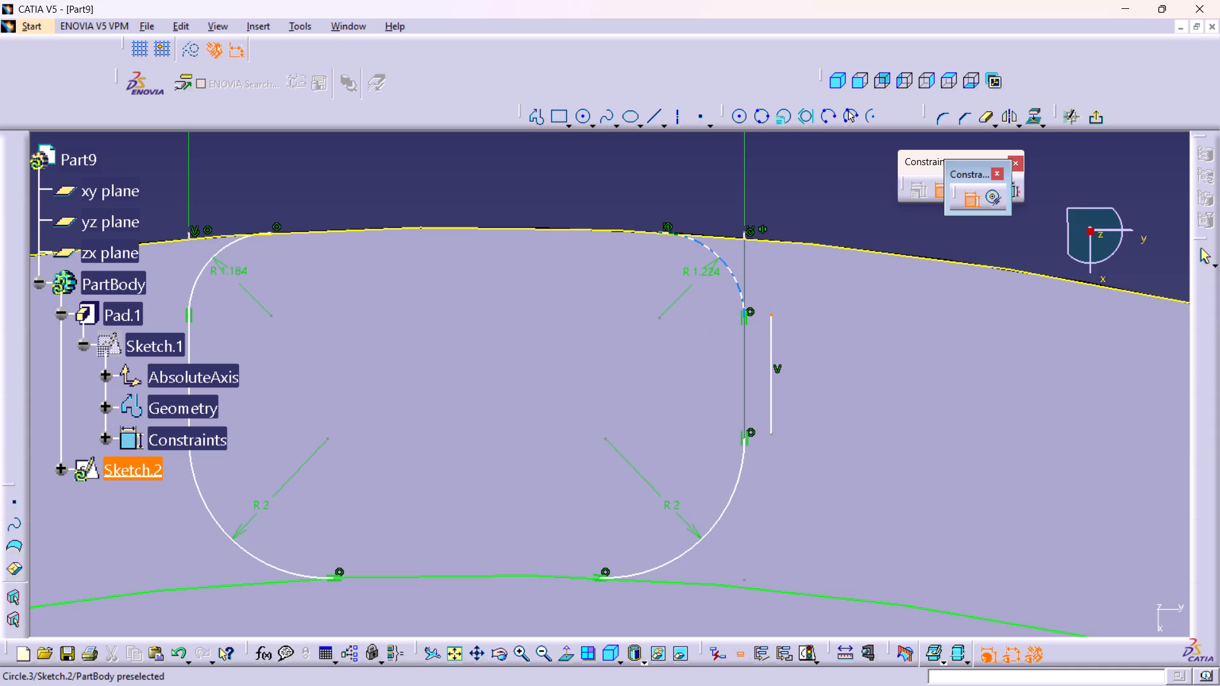
click(743, 318)
right_click(832, 199)
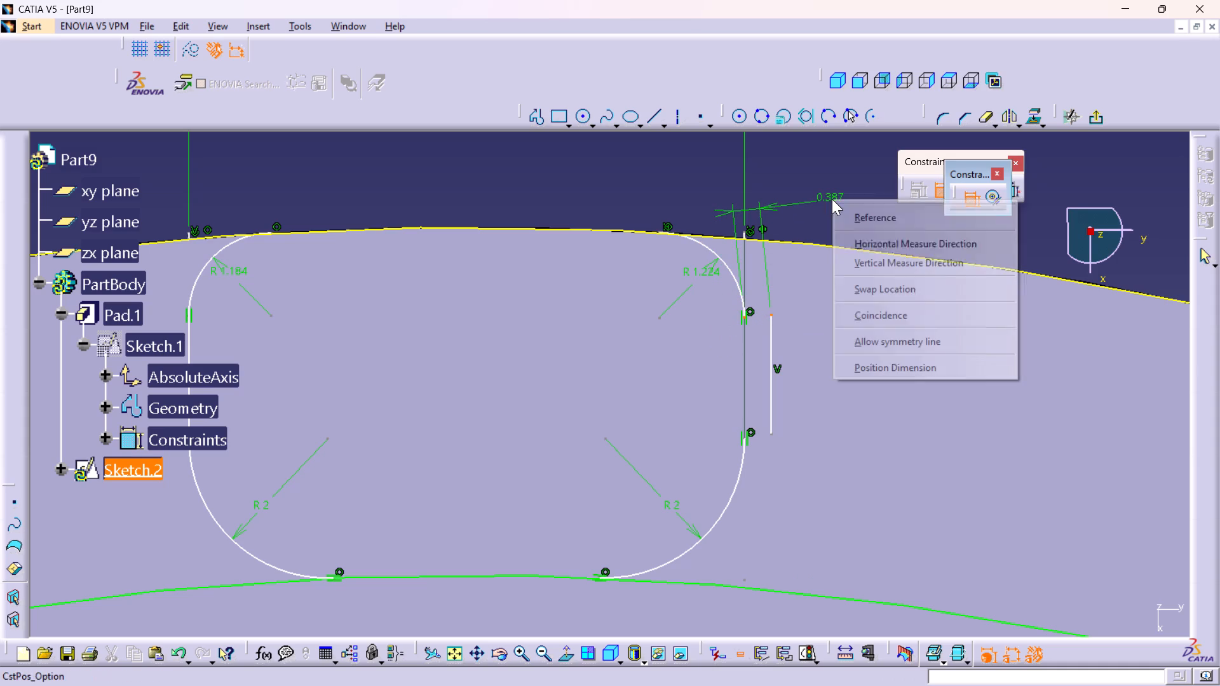
click(877, 317)
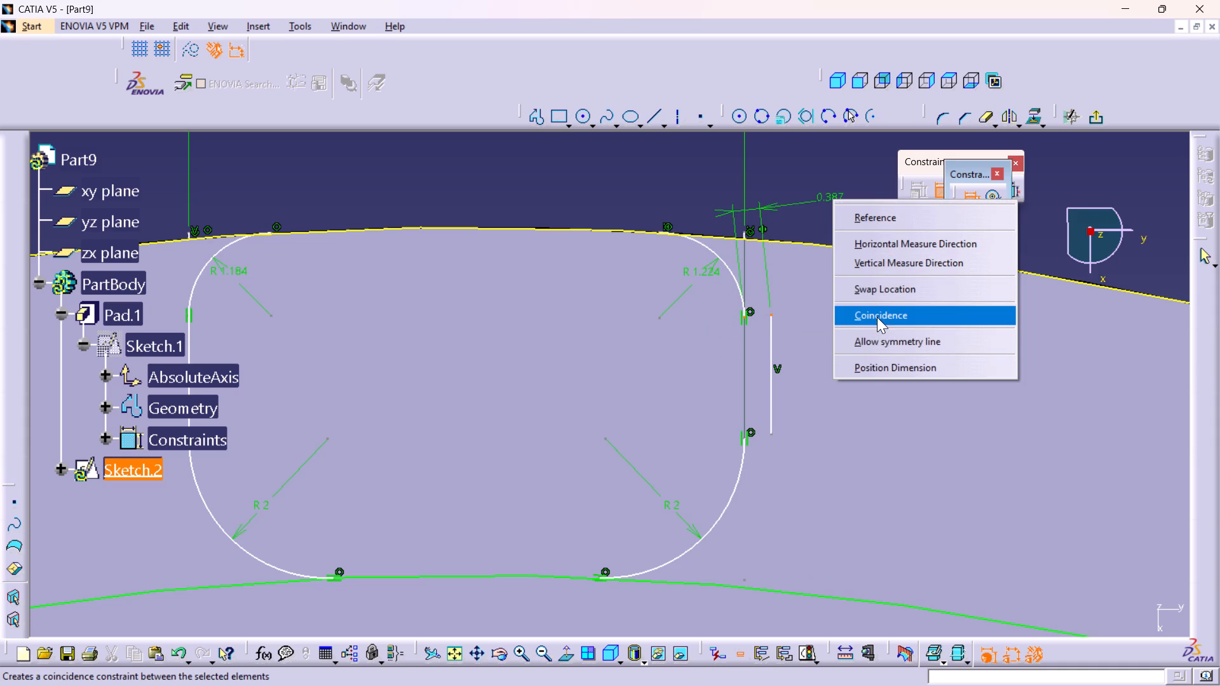
Constrain the new vertical line's lower endpoint coincident with the upper end of the lower-right corner arc.
click(745, 433)
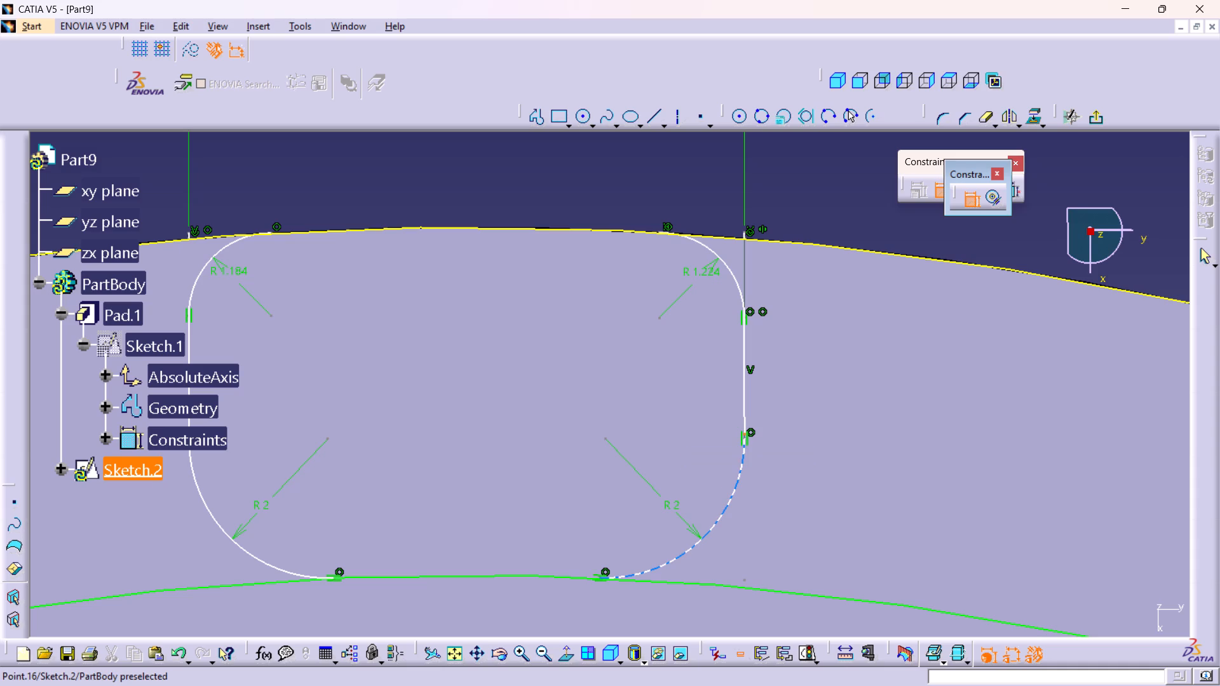
click(748, 441)
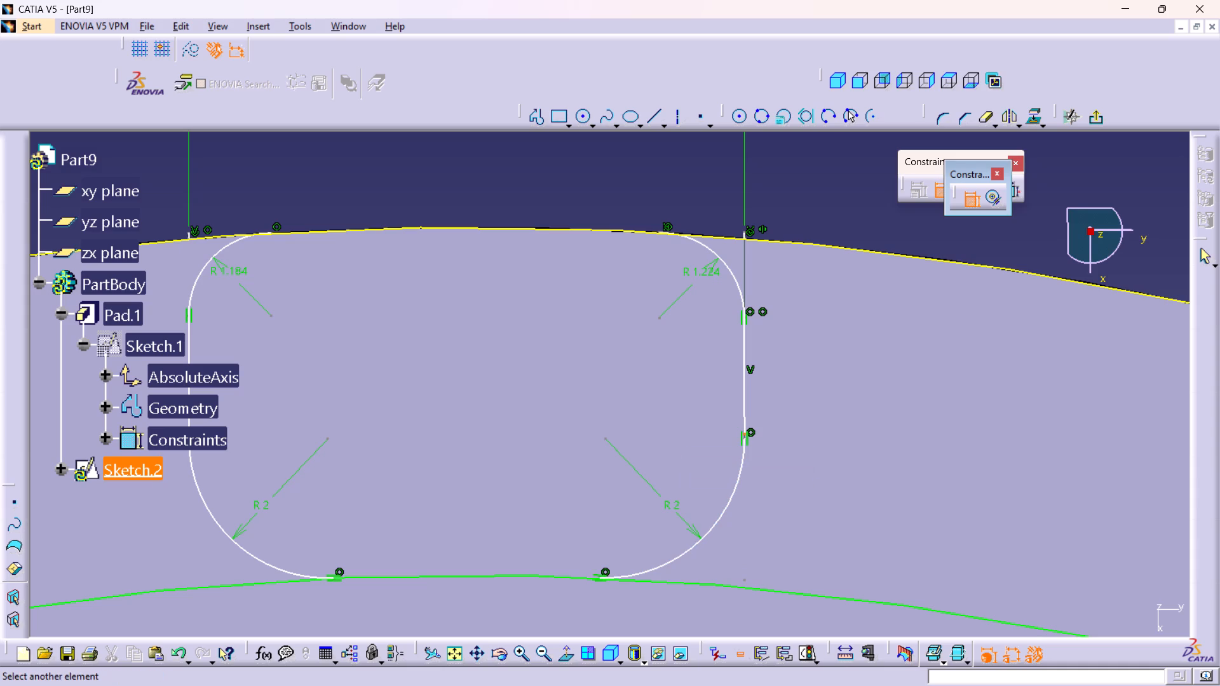
middle_drag(764, 472, 761, 346)
right_click(764, 472)
middle_drag(818, 448, 822, 447)
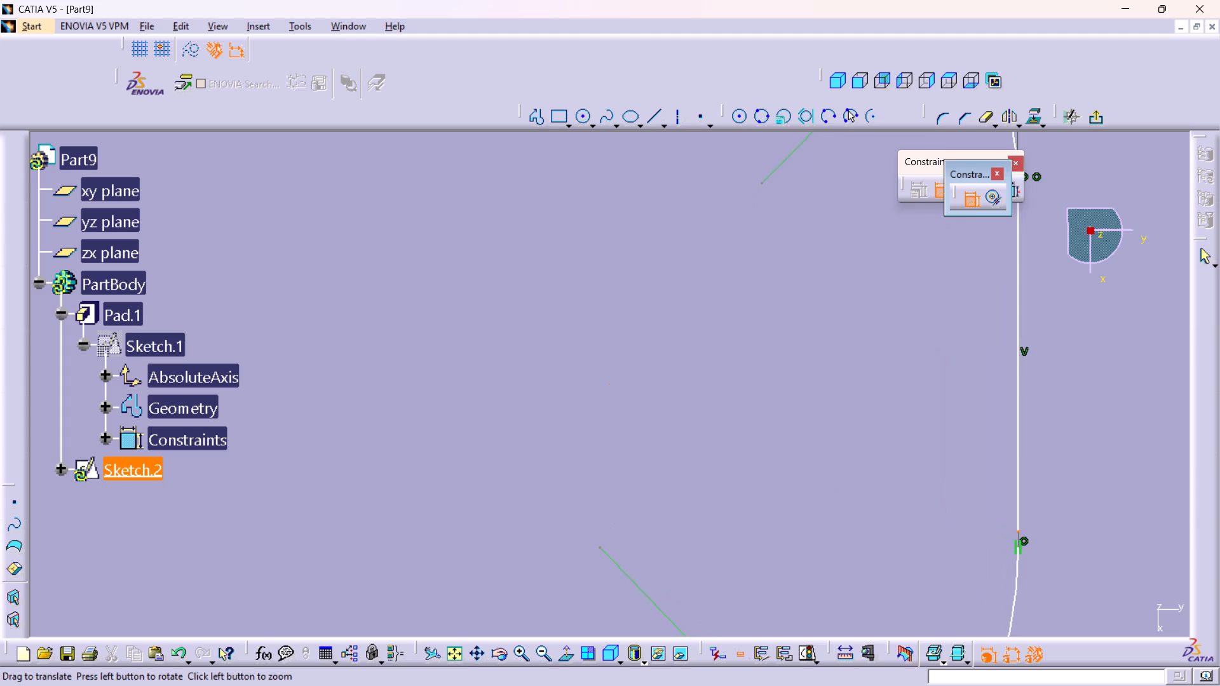
middle_drag(822, 447, 412, 379)
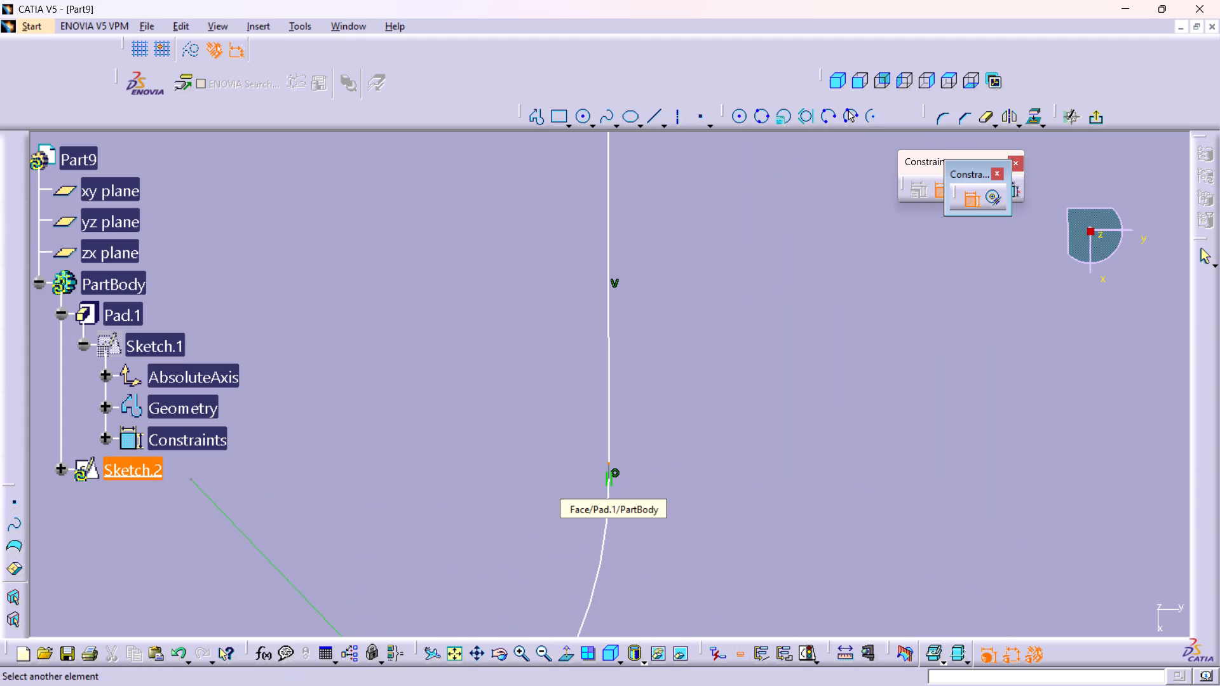
click(609, 481)
right_click(710, 378)
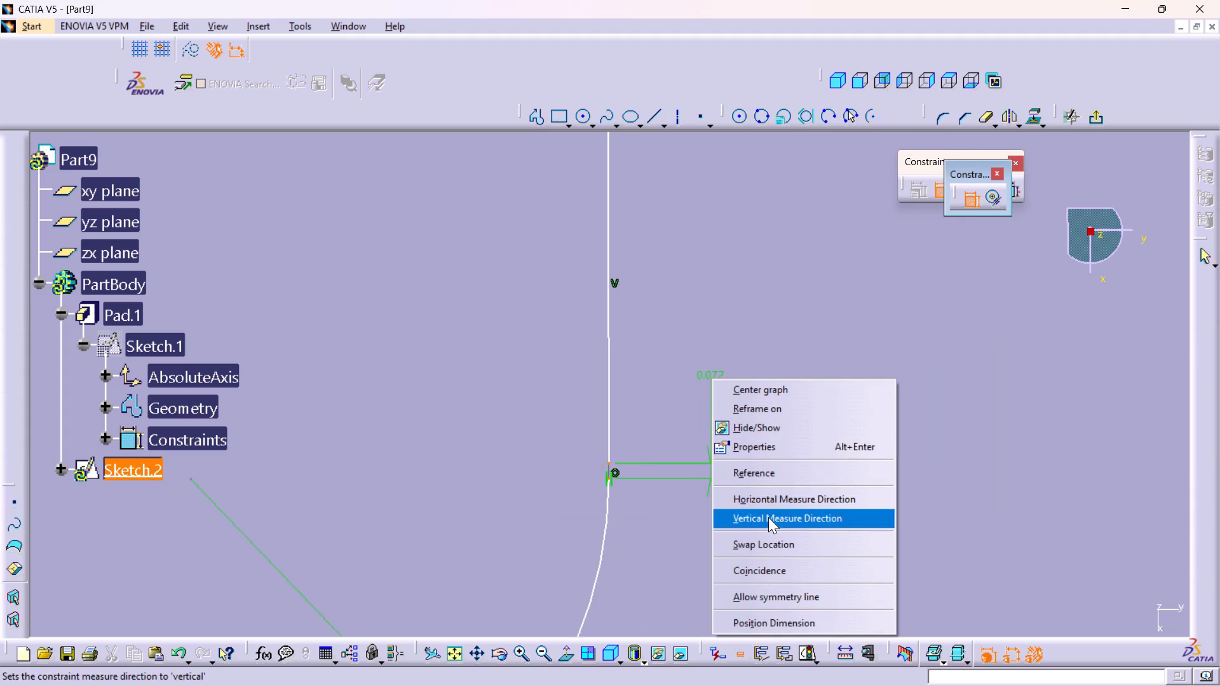
click(767, 563)
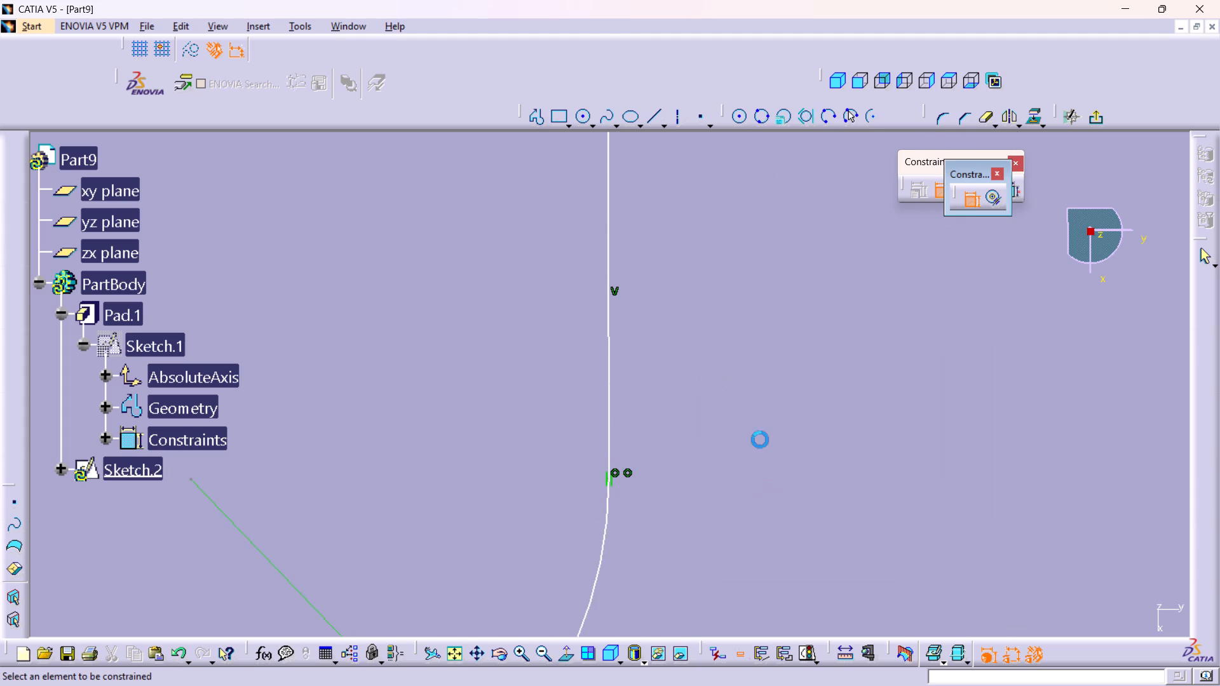
middle_drag(760, 440, 808, 595)
right_click(760, 440)
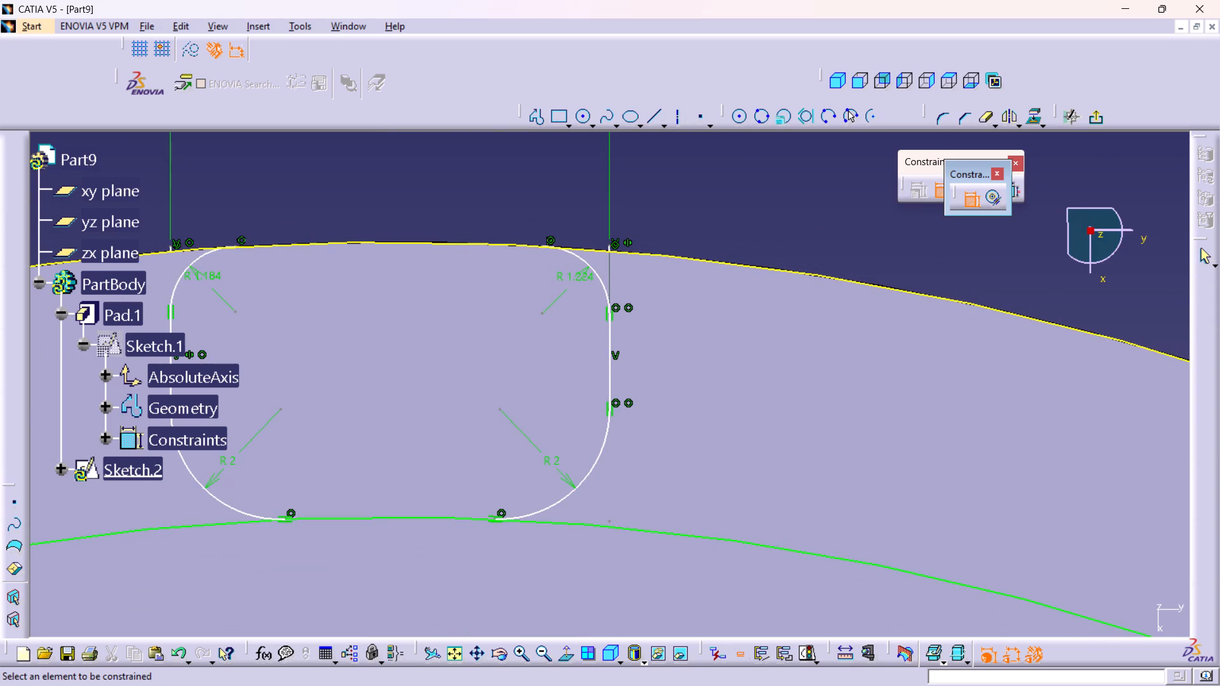
click(970, 194)
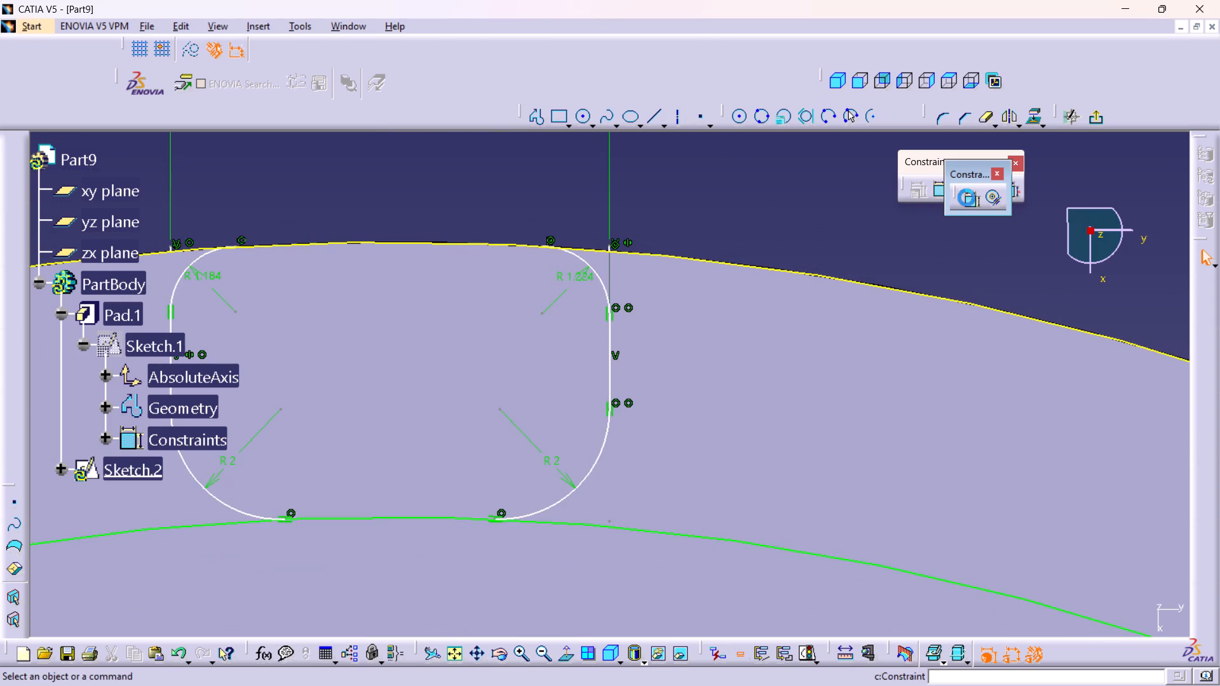
Pull the upper-right corner arc slightly down and constrain its free upper end coincident with the projected rim.
drag(575, 257, 572, 263)
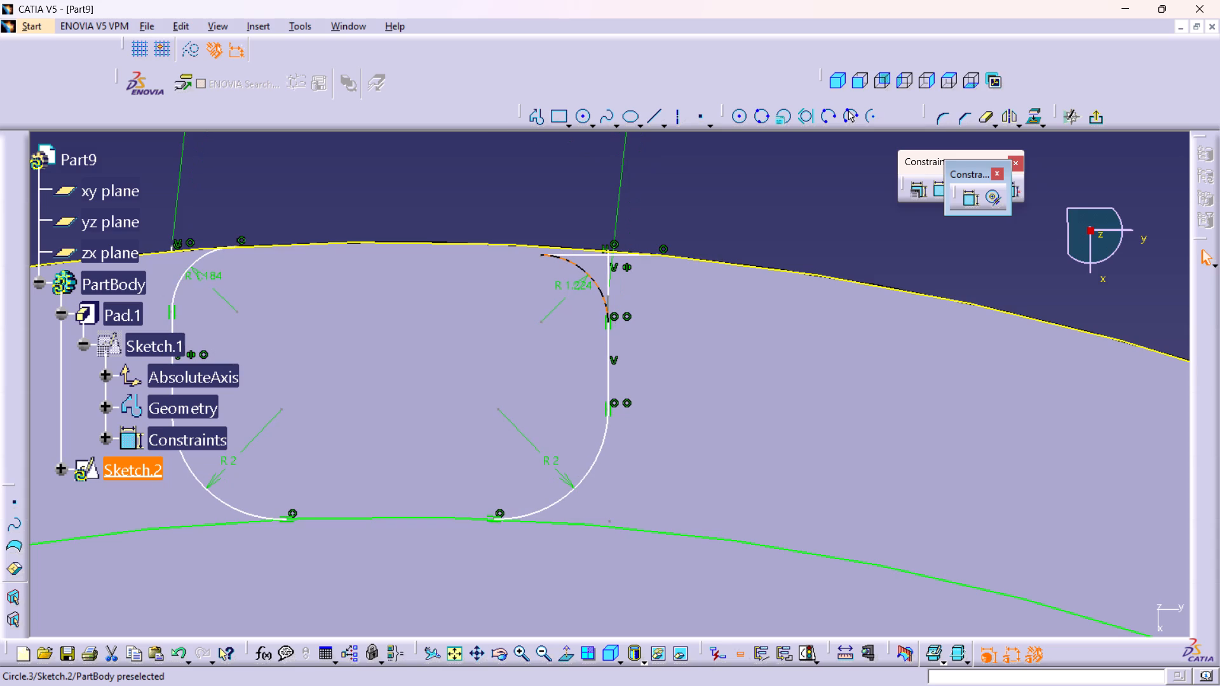
click(540, 256)
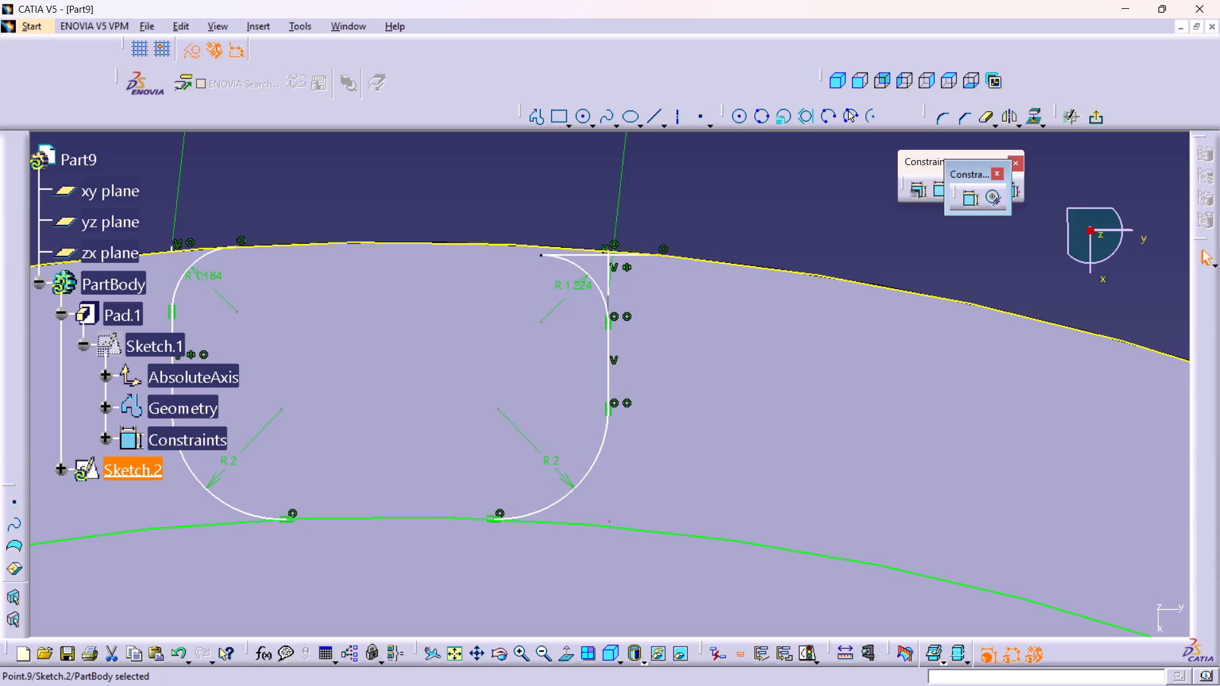
click(579, 213)
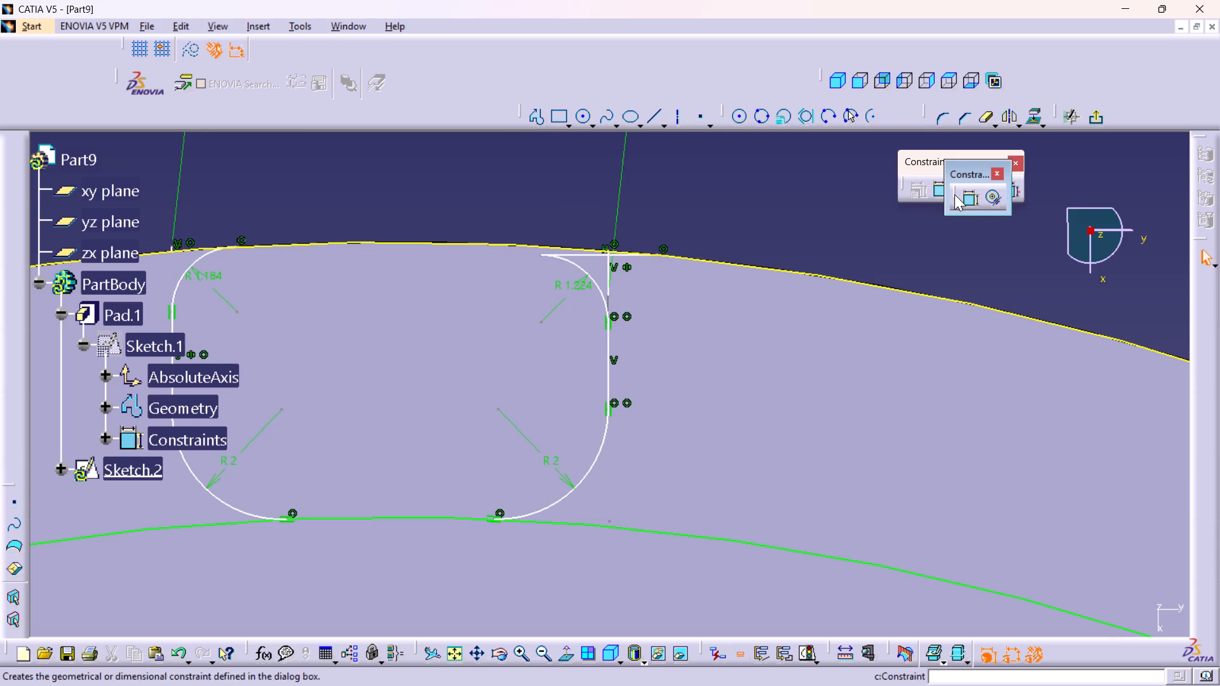
double_click(967, 199)
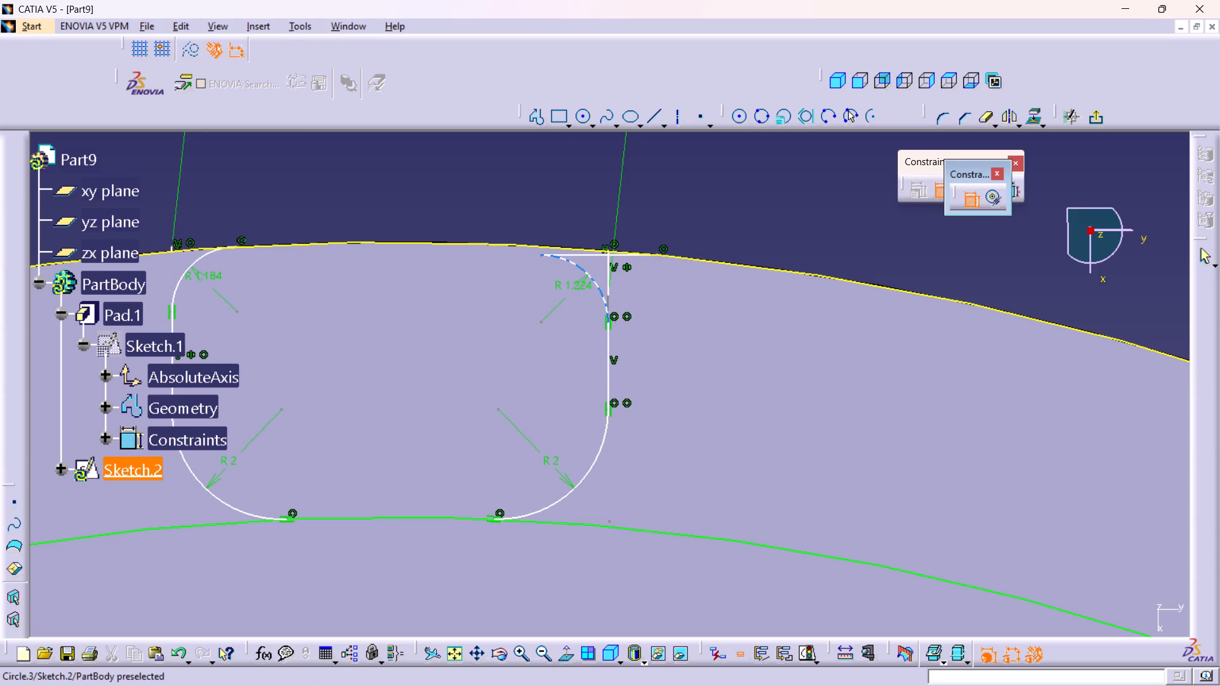
click(542, 255)
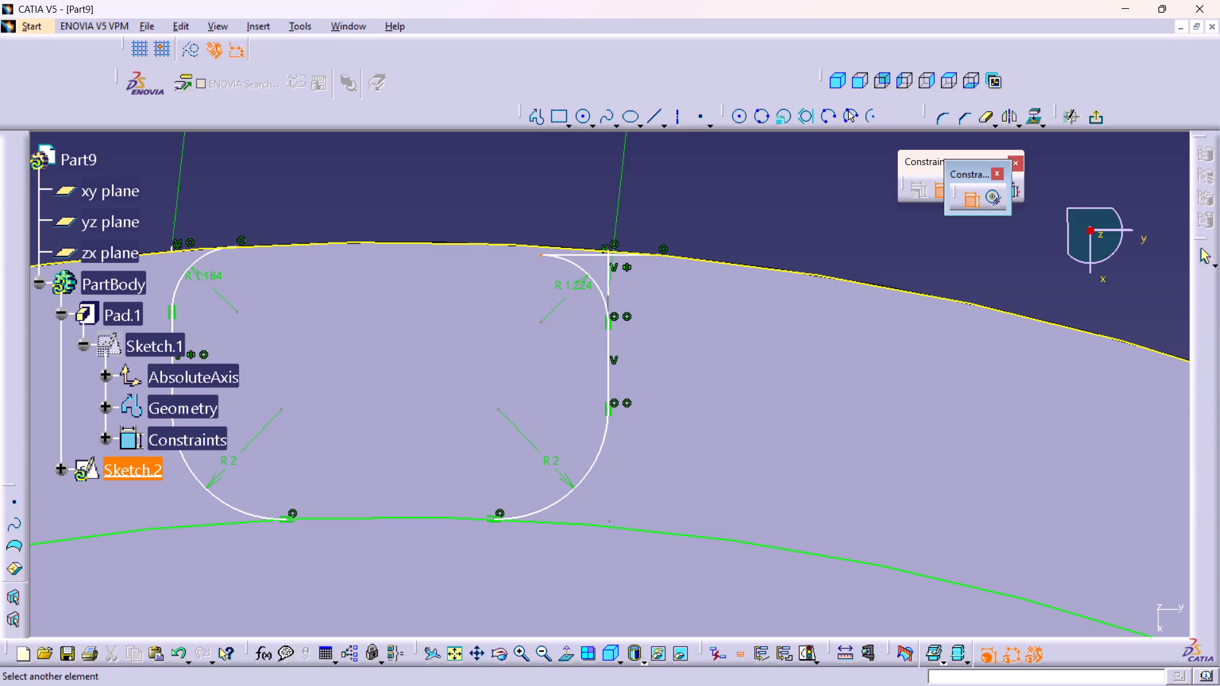
click(560, 246)
right_click(590, 195)
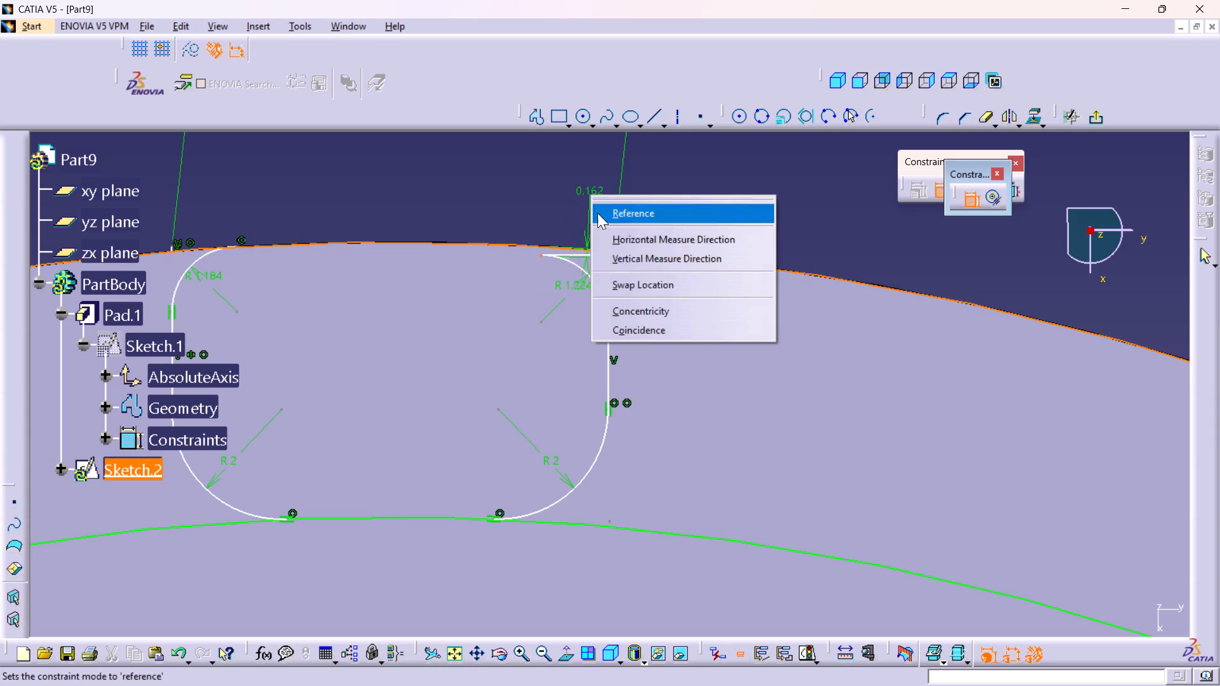
click(617, 321)
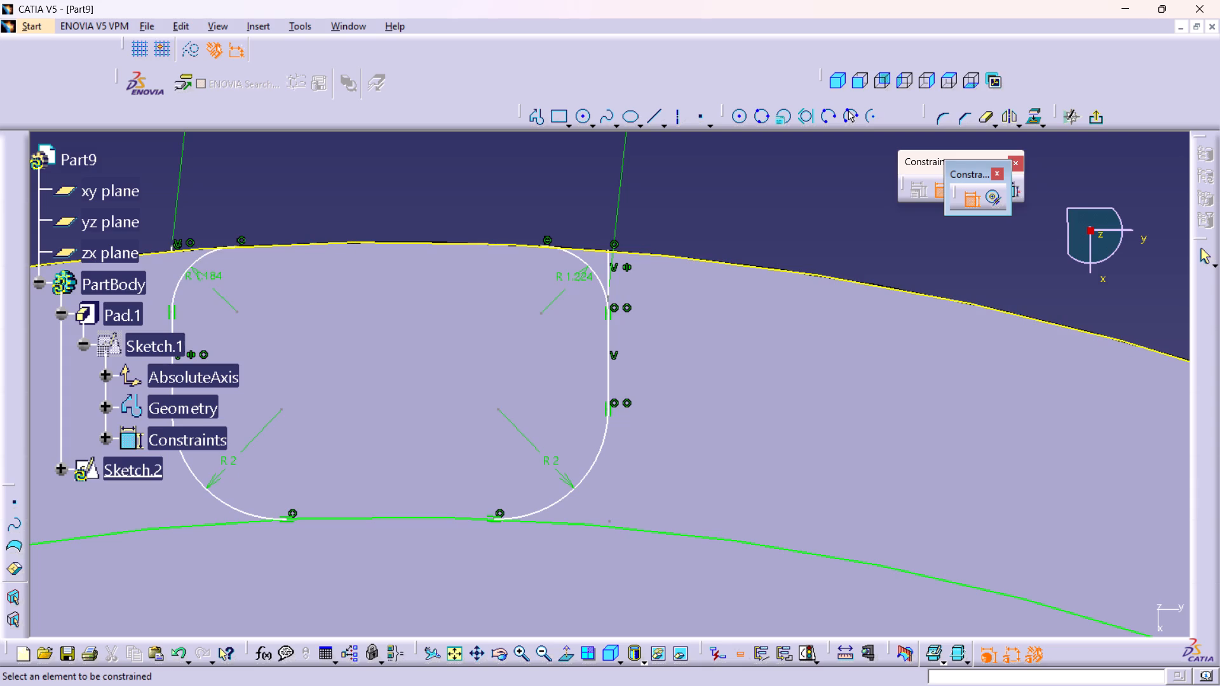
Try dragging the upper-left corner arc to test its attachment to the rim and the left side line.
drag(209, 259, 214, 276)
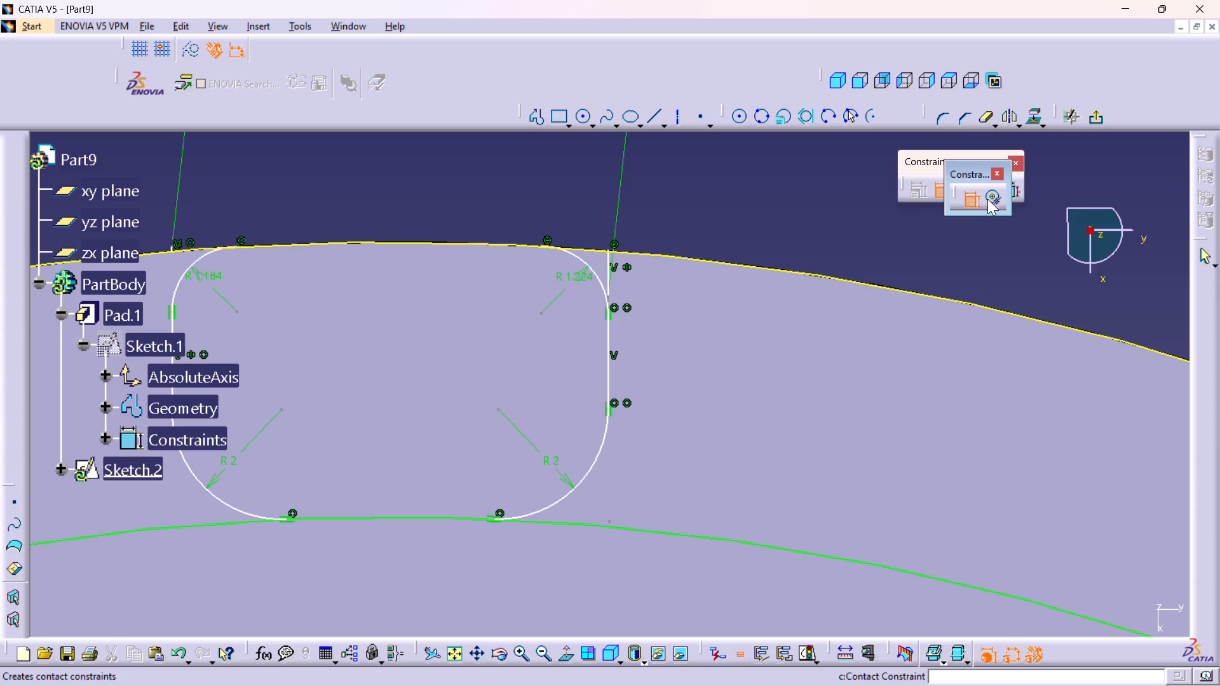
click(970, 198)
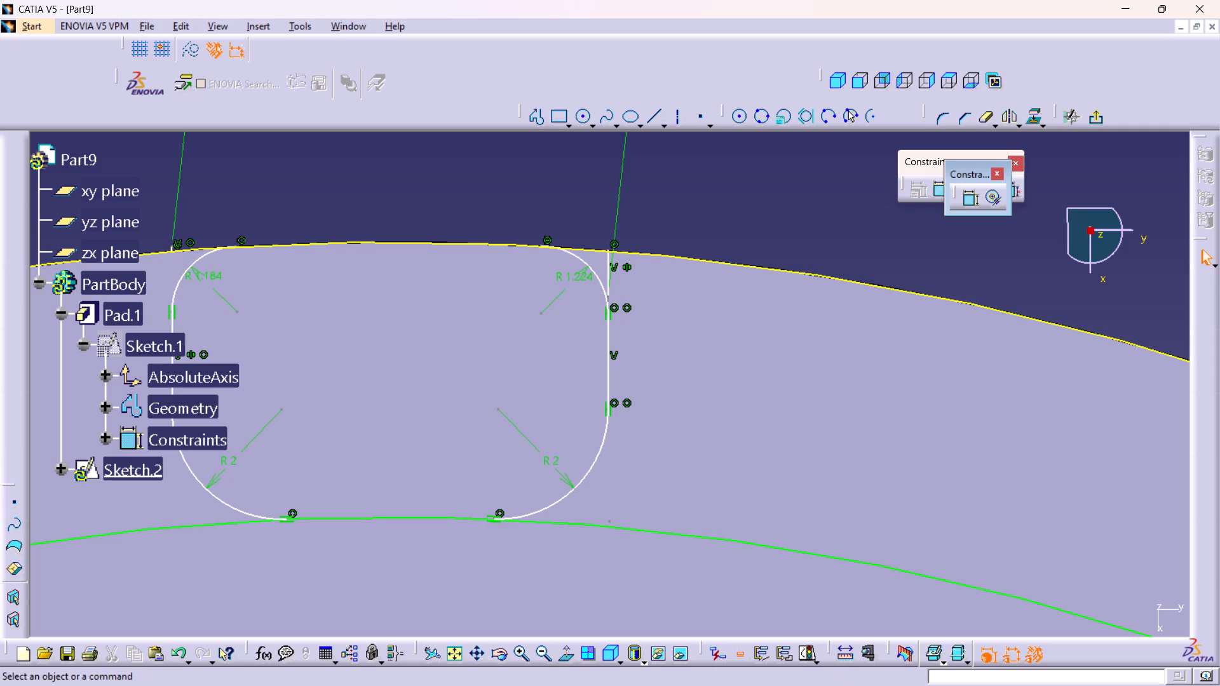
drag(198, 259, 203, 285)
drag(213, 251, 216, 273)
drag(201, 256, 221, 281)
Delete the slanted 8 mm width dimension above the profile.
middle_drag(447, 156, 447, 210)
right_click(447, 156)
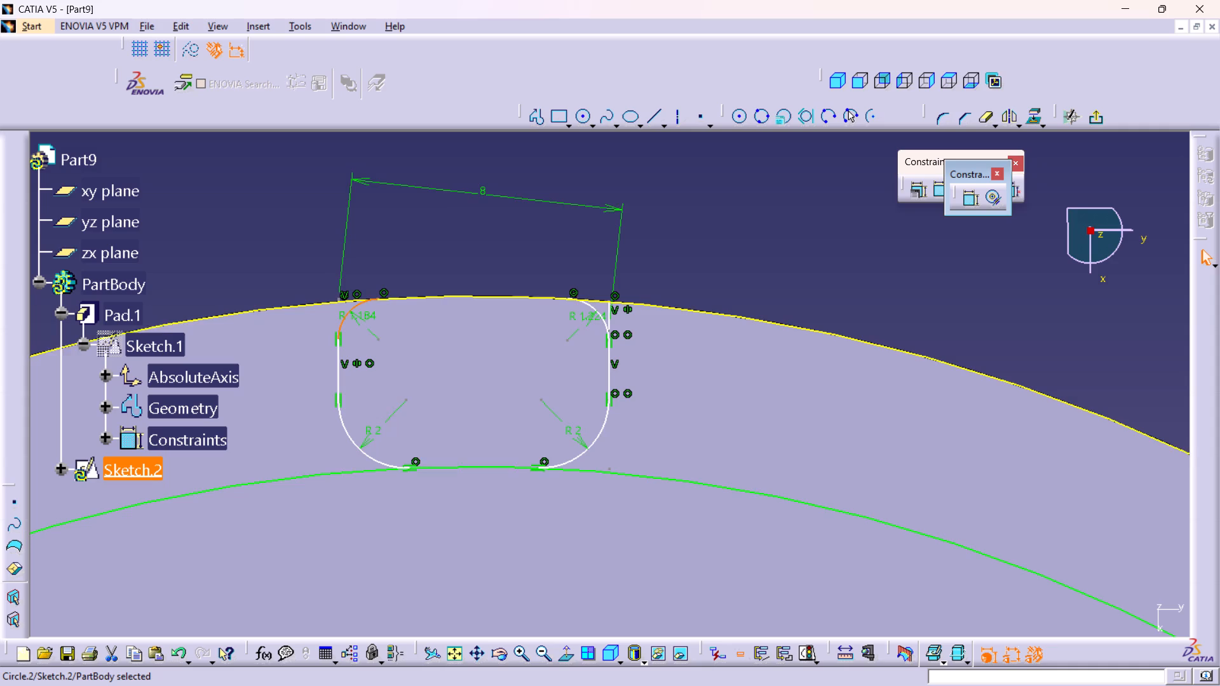
middle_drag(447, 210, 447, 215)
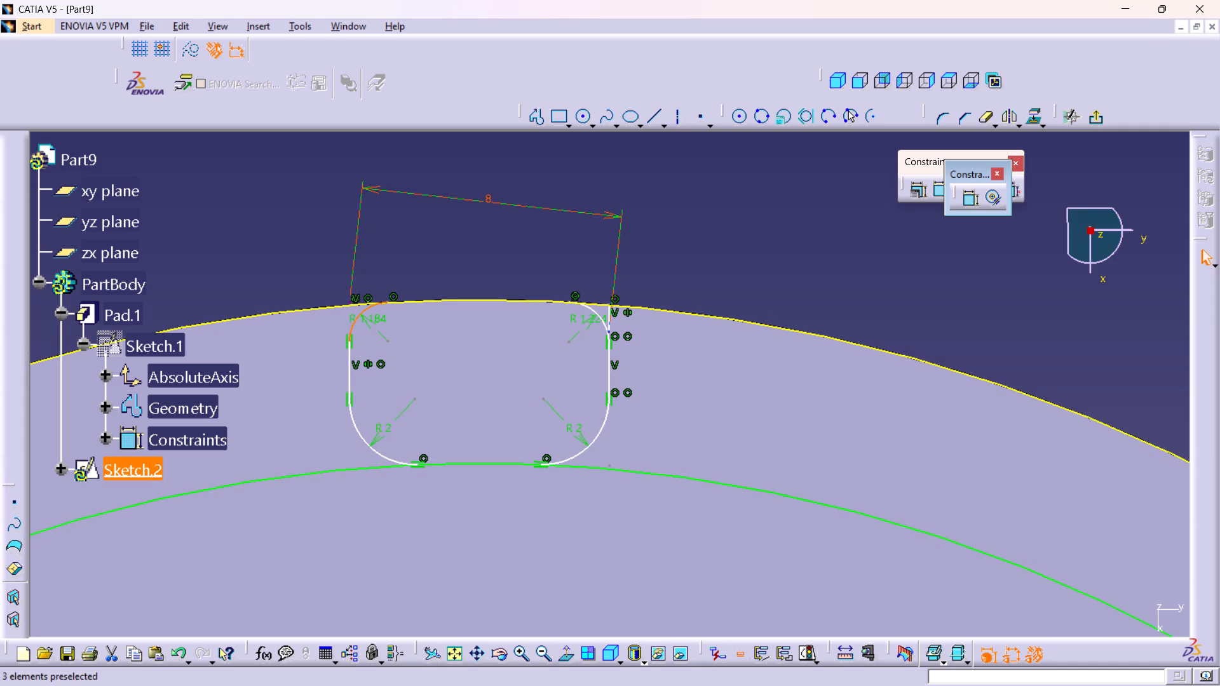
right_click(612, 278)
click(668, 483)
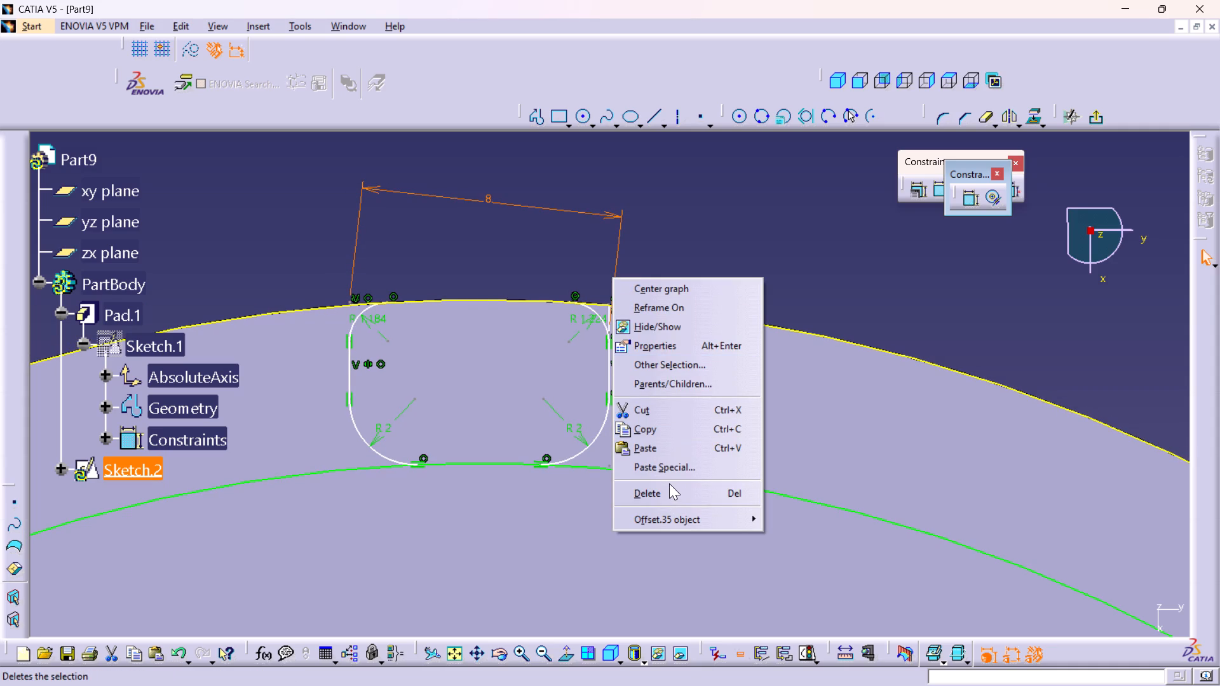
click(668, 490)
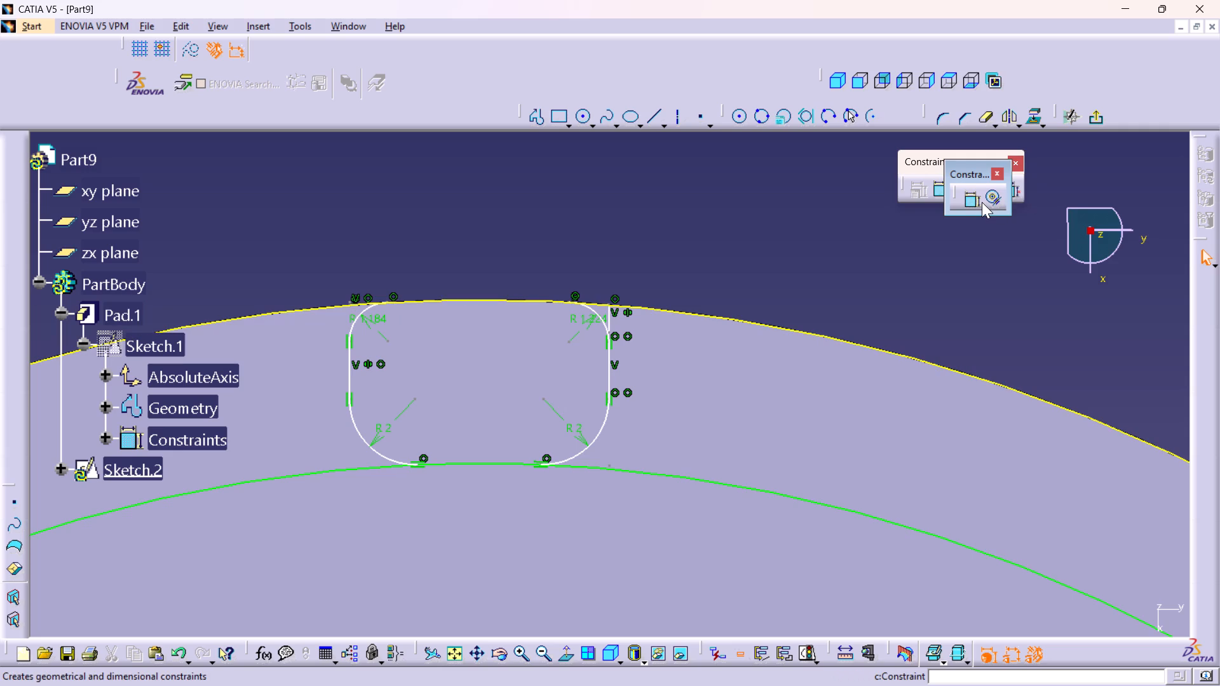
Dimension the horizontal width between the profile's right and left side lines, placing the dimension above the rim.
double_click(968, 192)
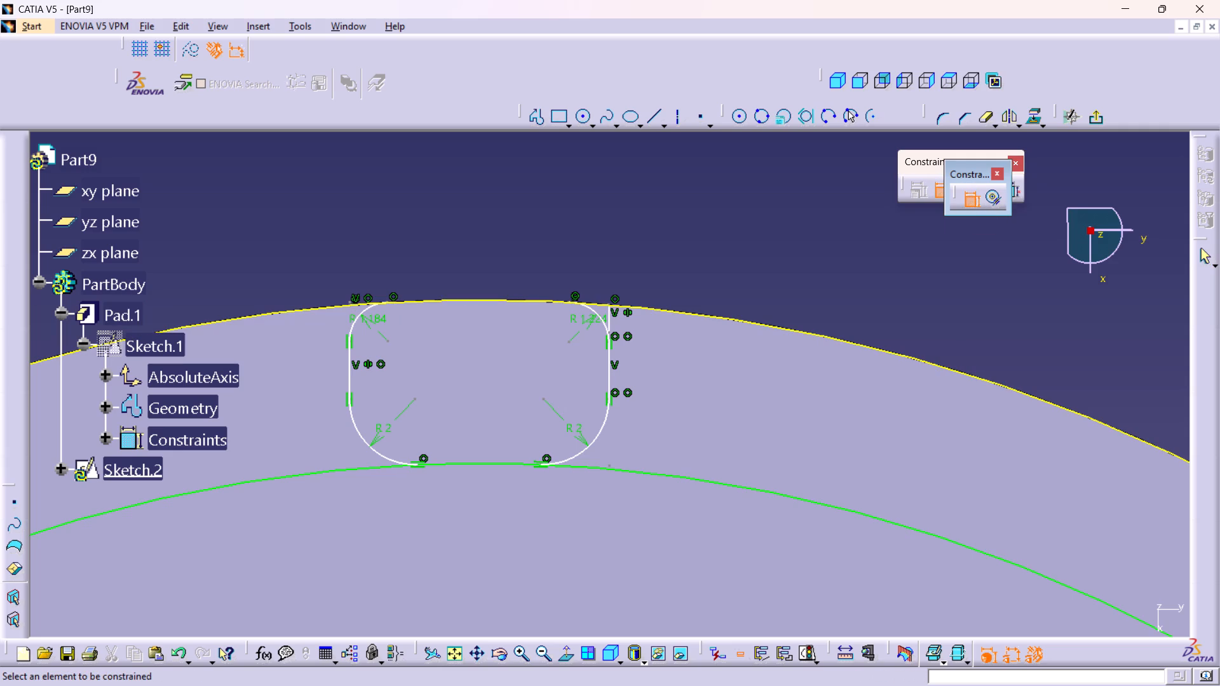
click(611, 376)
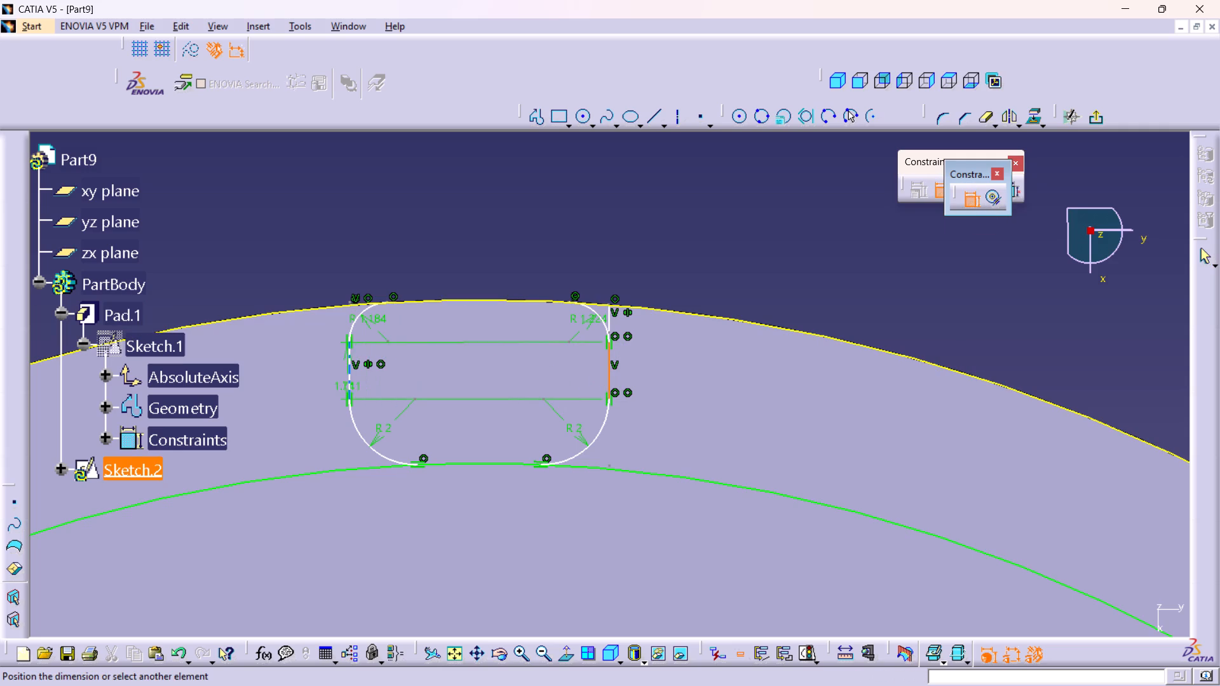
click(348, 387)
click(473, 206)
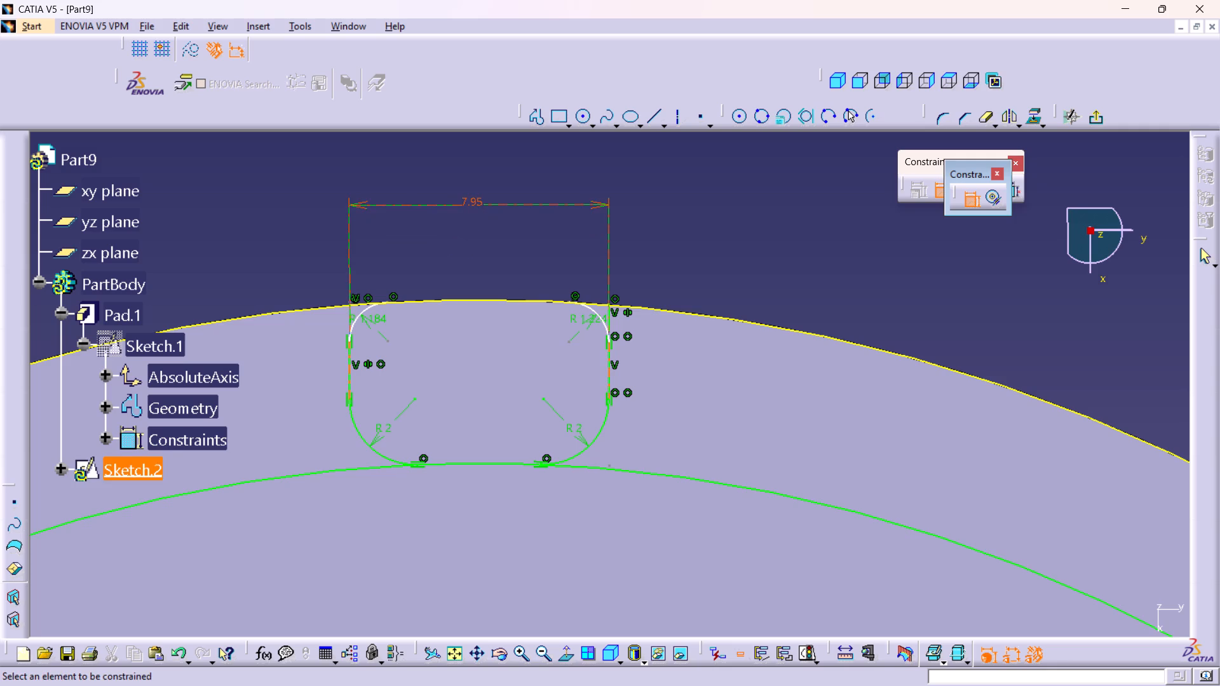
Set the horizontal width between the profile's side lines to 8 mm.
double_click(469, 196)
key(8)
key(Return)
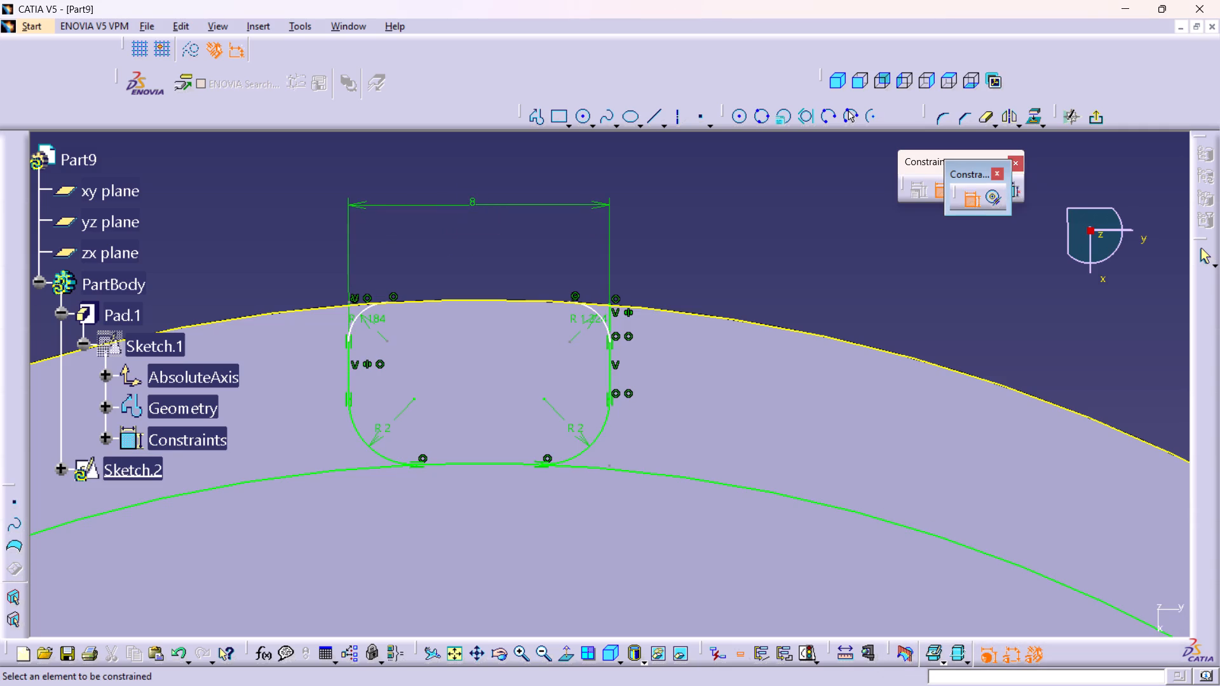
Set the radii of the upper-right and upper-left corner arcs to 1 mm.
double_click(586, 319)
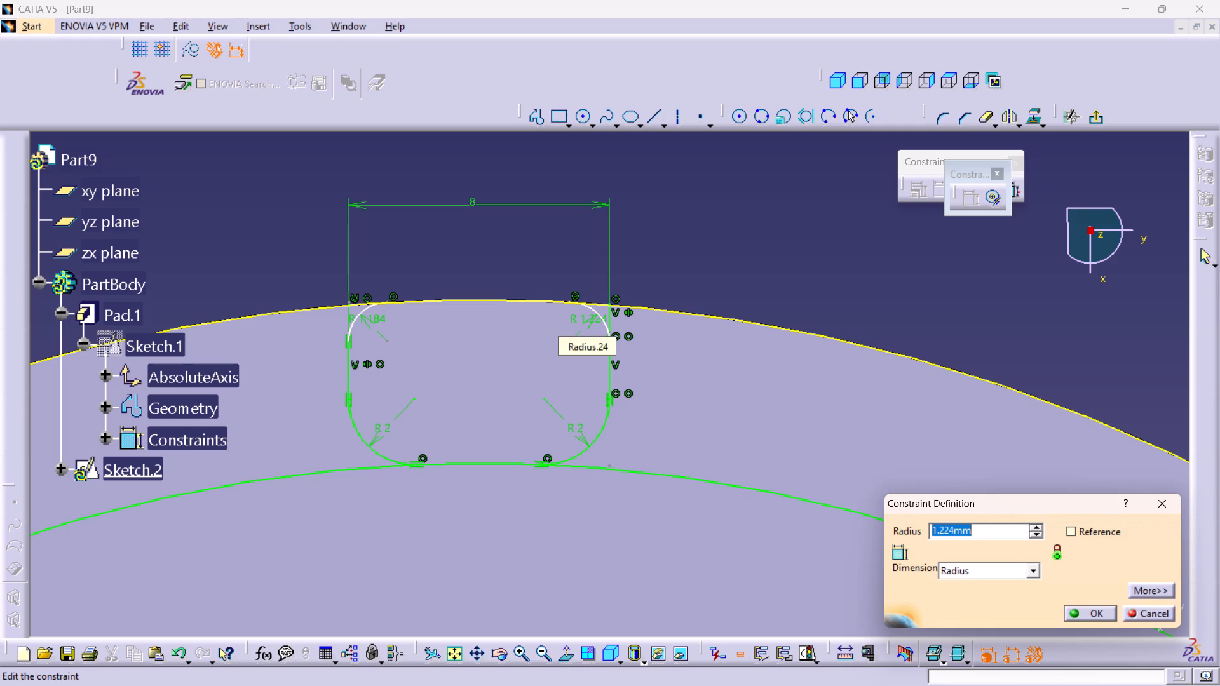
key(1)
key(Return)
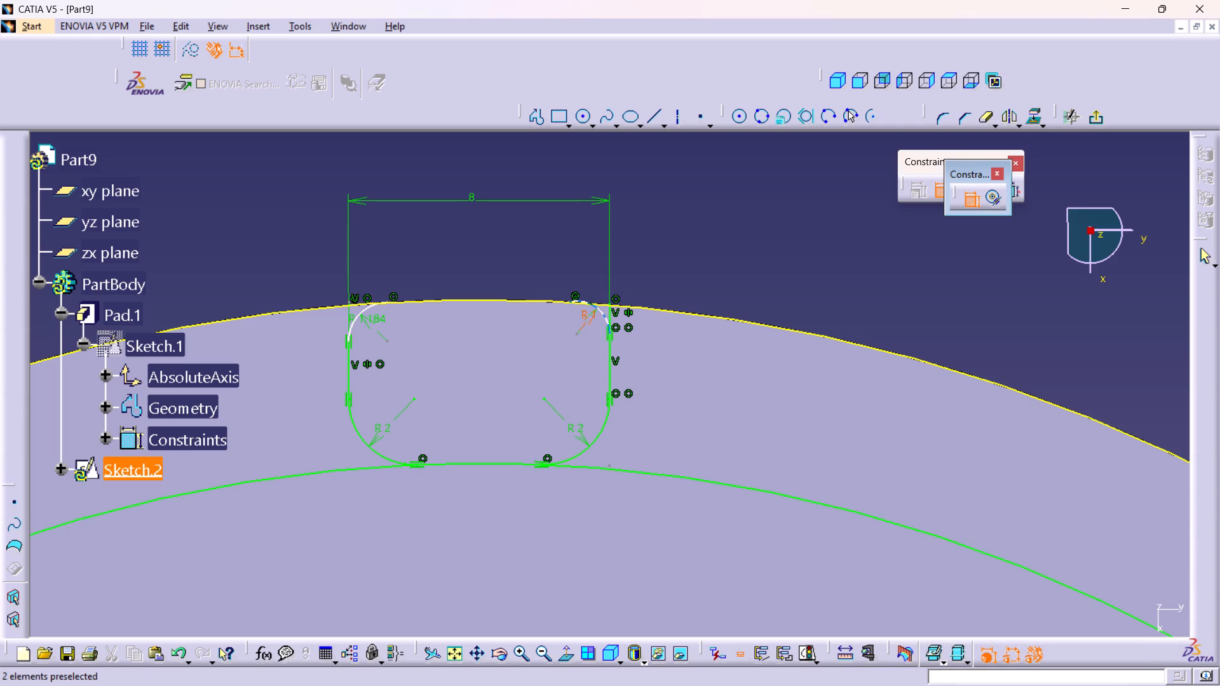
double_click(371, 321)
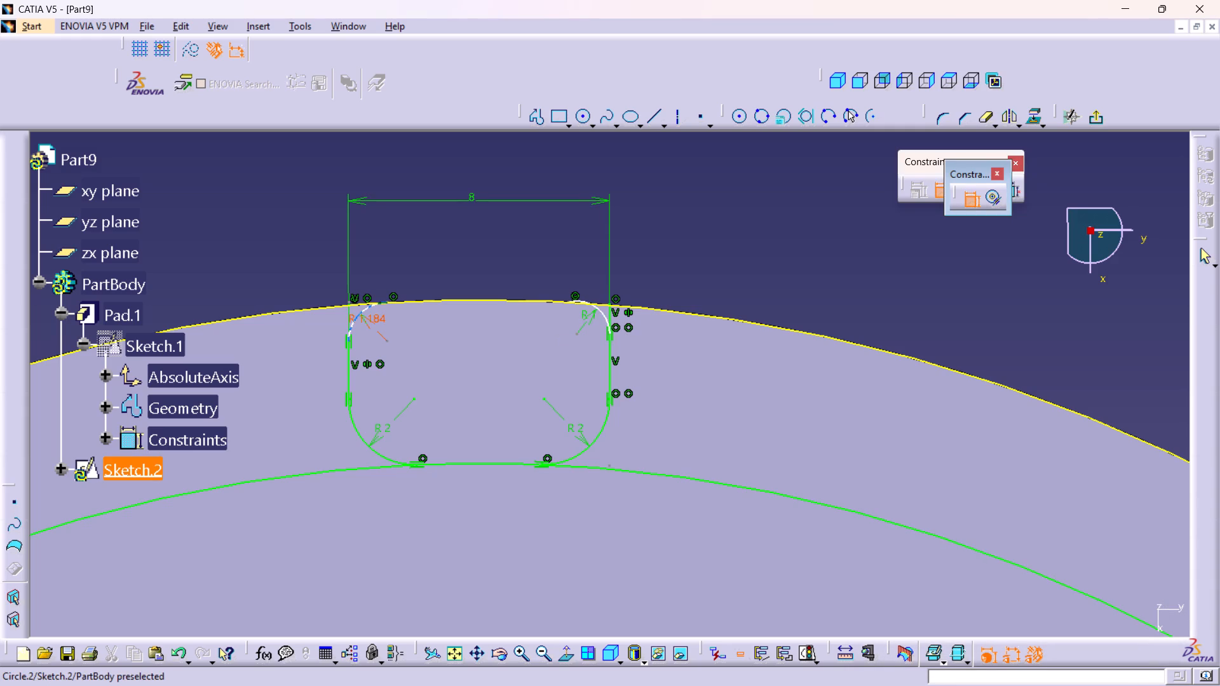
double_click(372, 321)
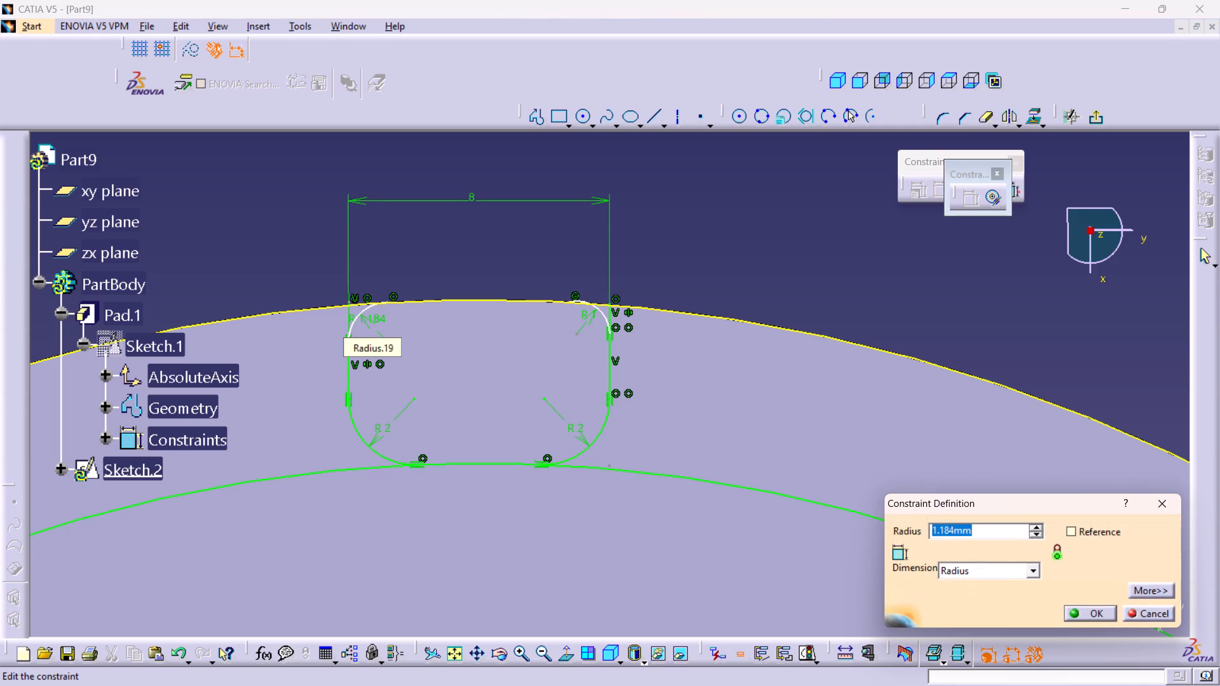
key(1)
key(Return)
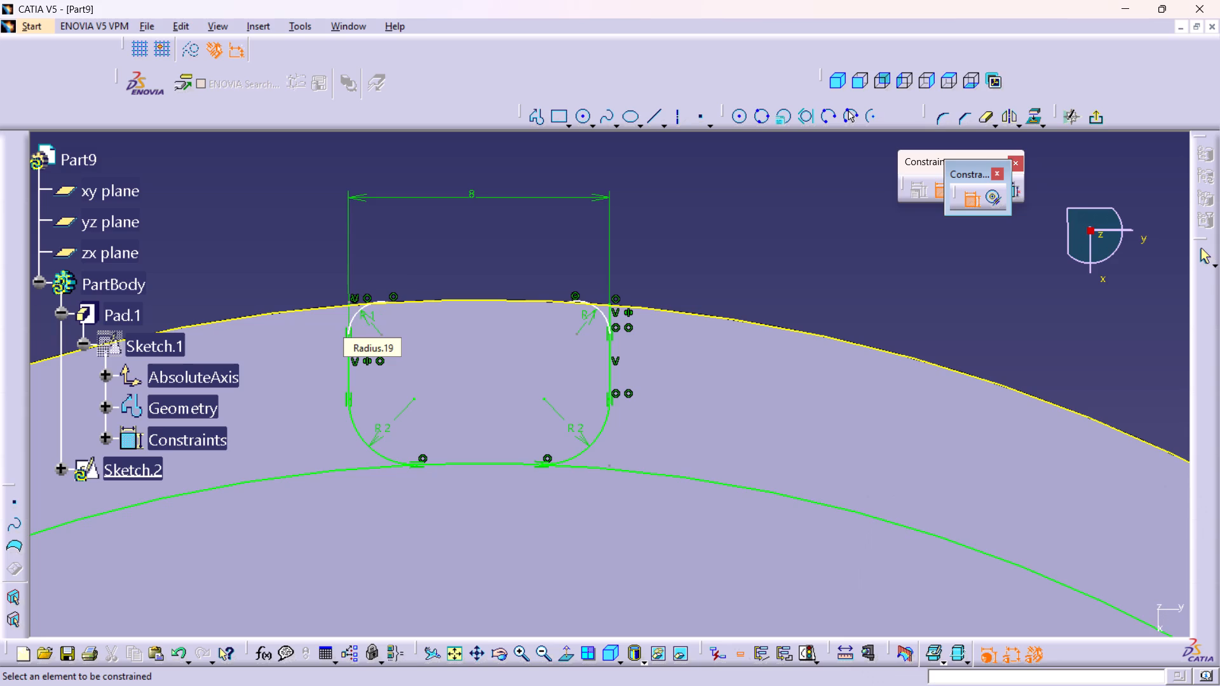
Leave constraint creation and delete the upper-right corner arc at the rim.
middle_drag(435, 336, 457, 215)
right_click(435, 336)
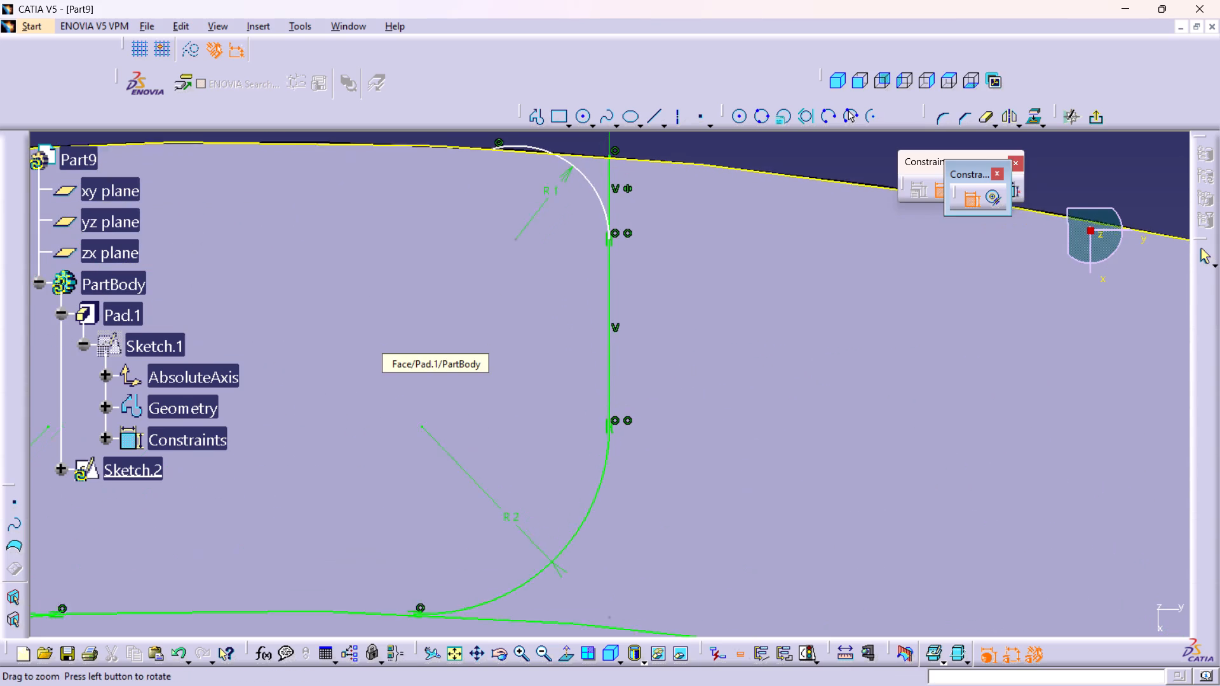
middle_drag(457, 215, 458, 211)
middle_drag(457, 211, 480, 457)
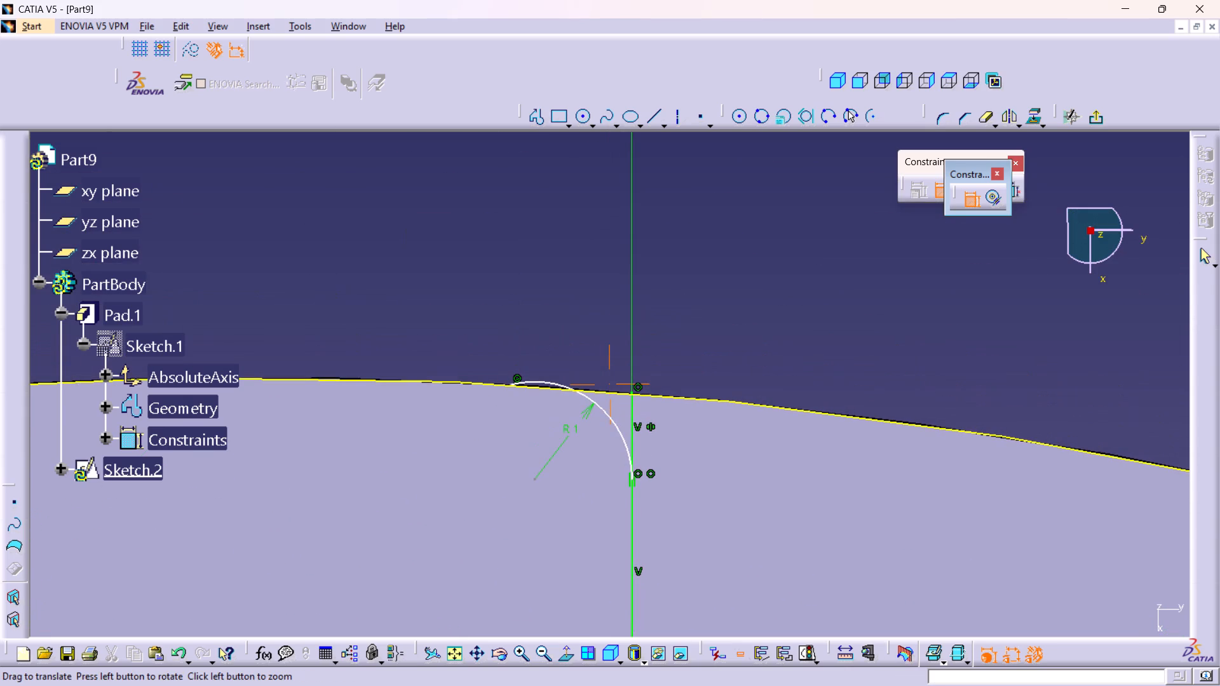
right_click(534, 381)
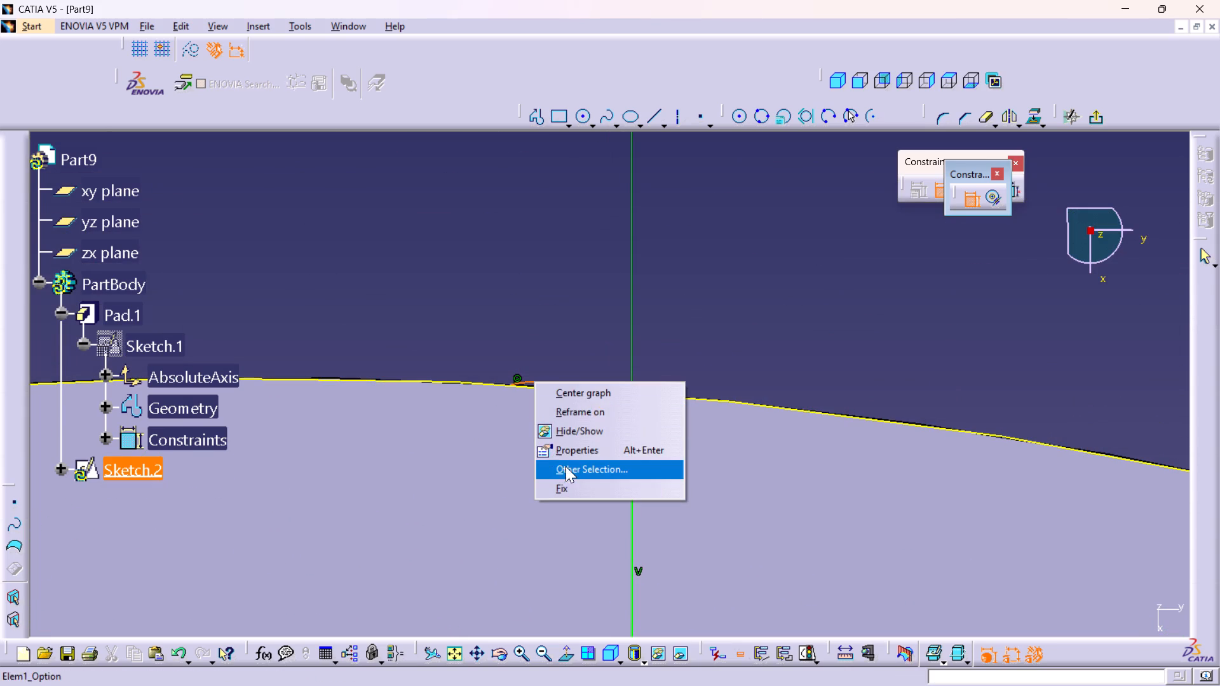
click(570, 350)
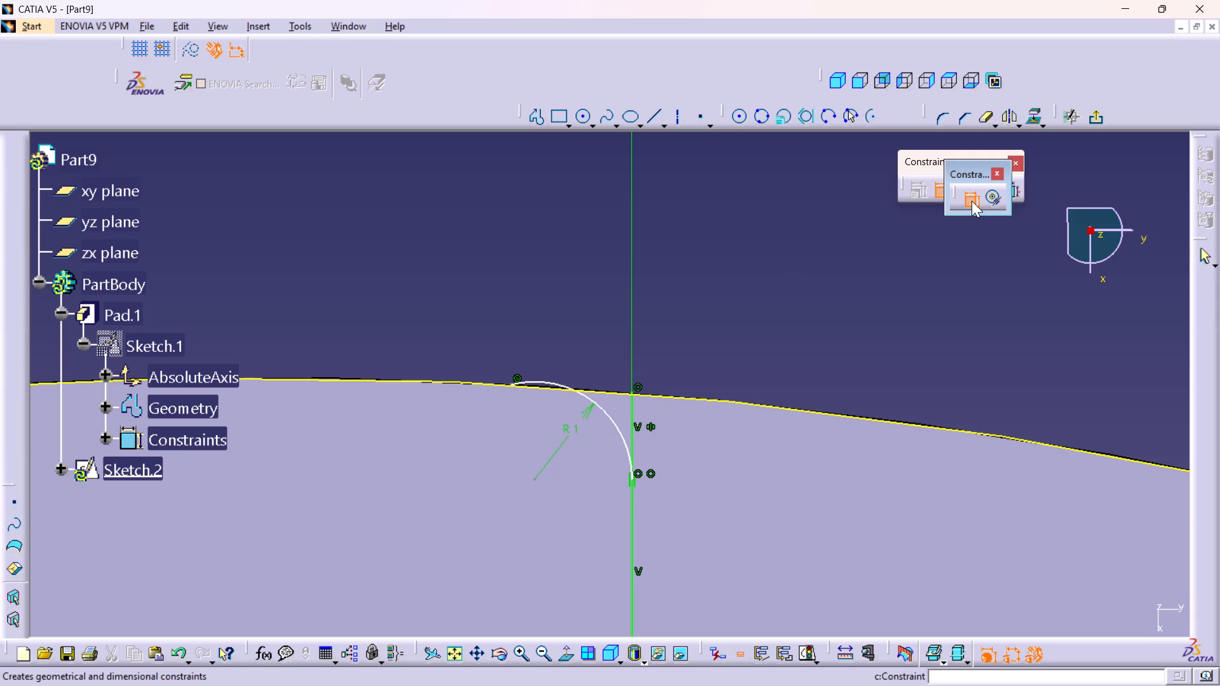
click(972, 201)
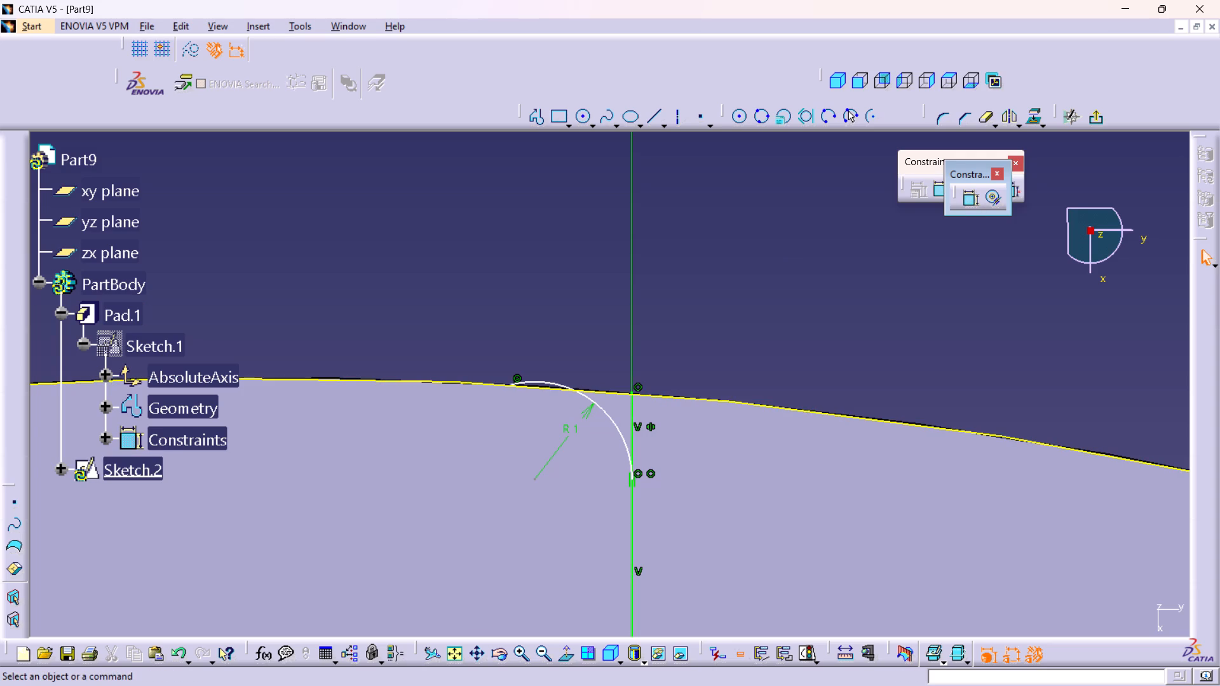
right_click(542, 379)
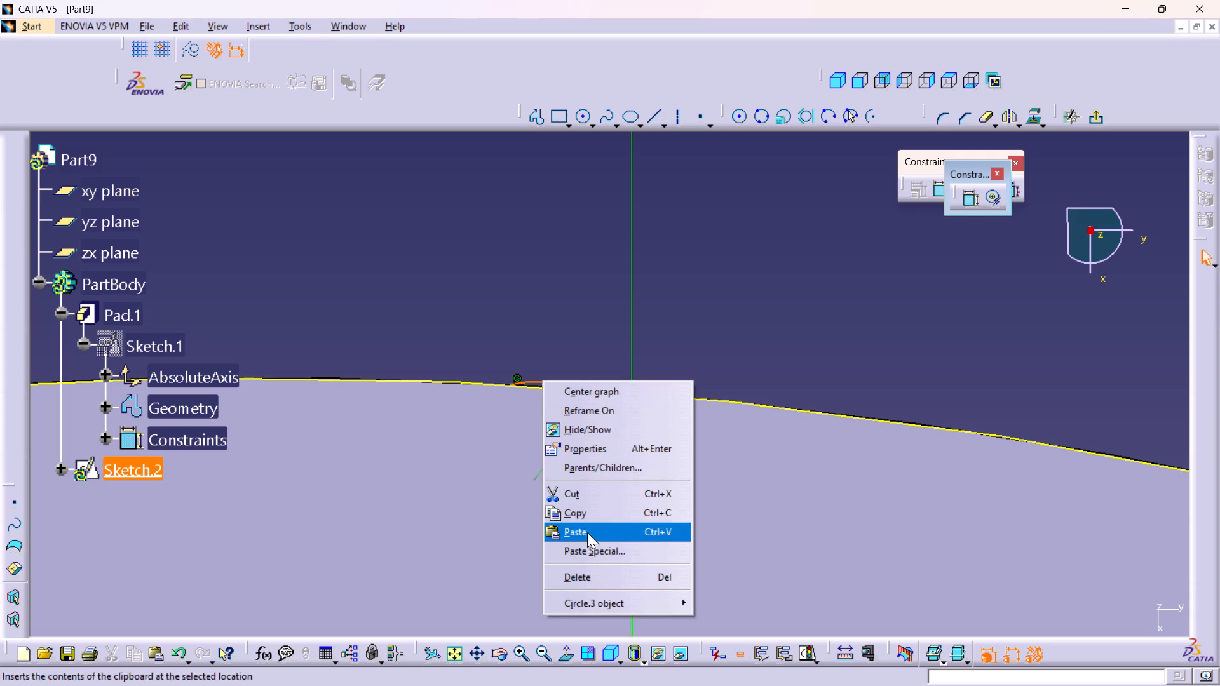
click(592, 572)
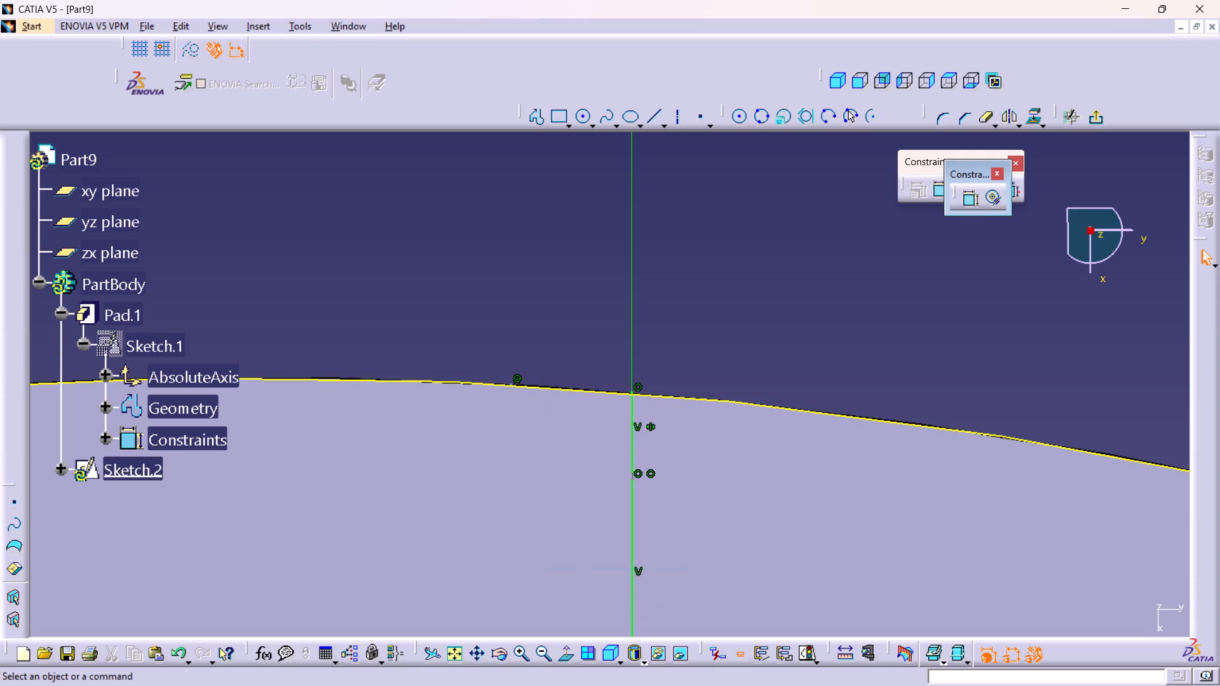
Delete the projected rim curve from the sketch.
middle_drag(578, 328, 578, 398)
right_click(578, 328)
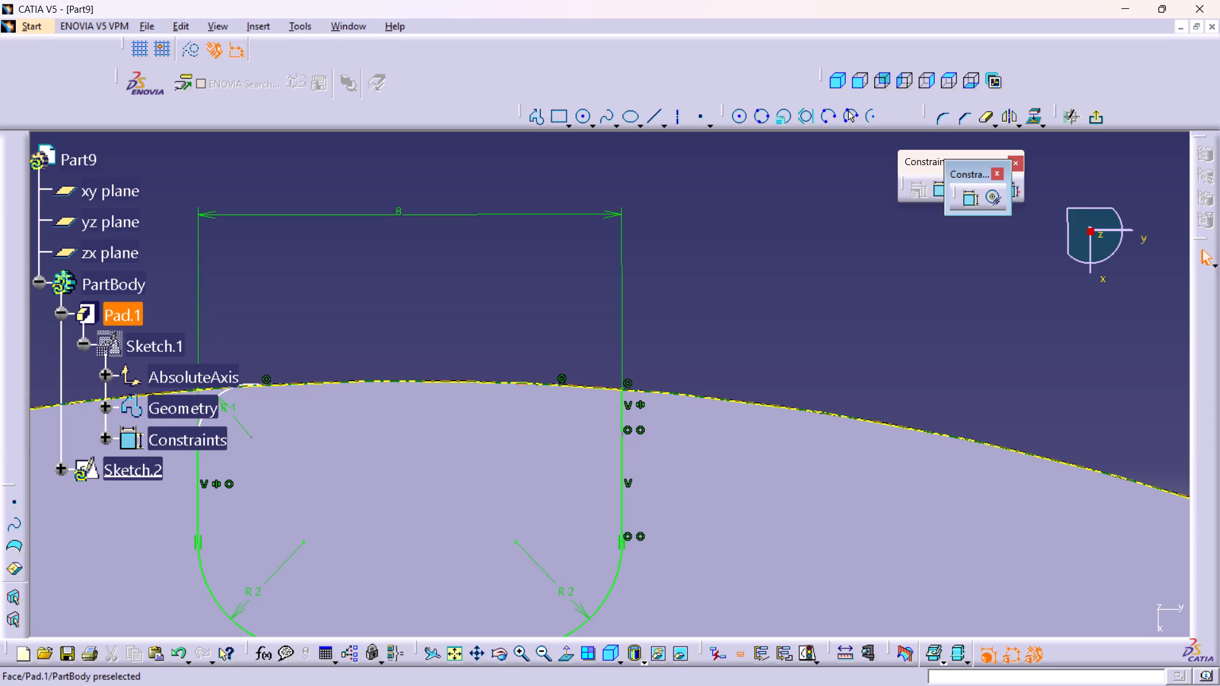
middle_drag(376, 420, 489, 429)
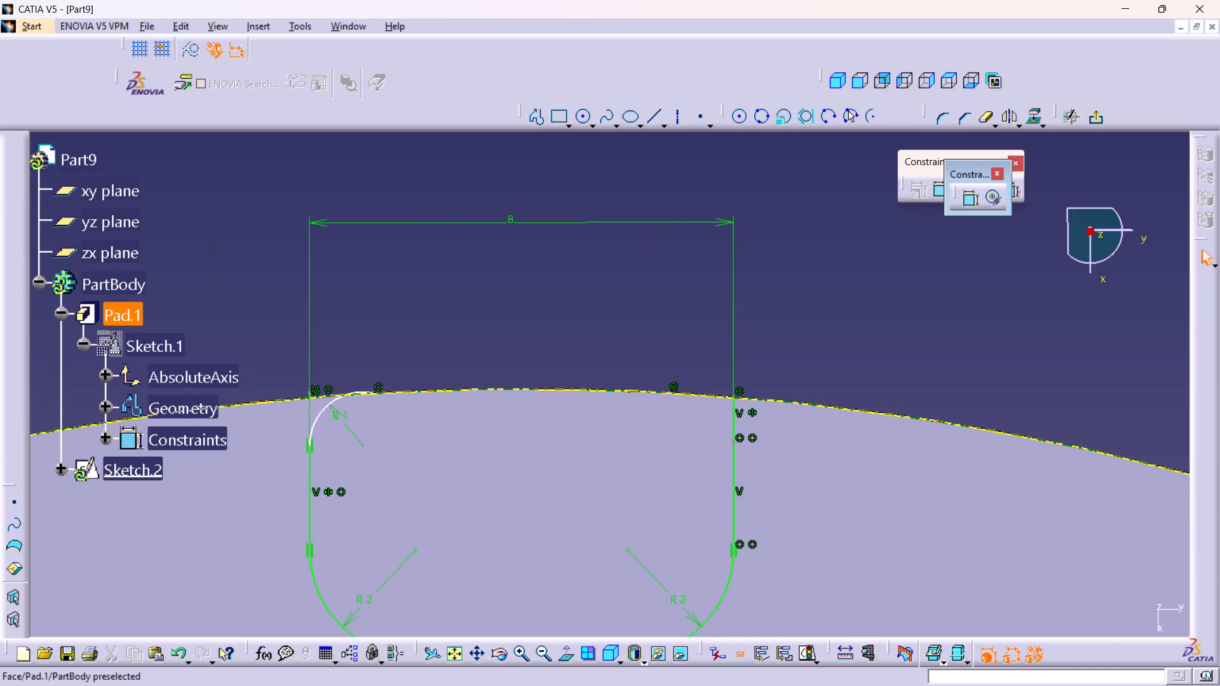
right_click(333, 398)
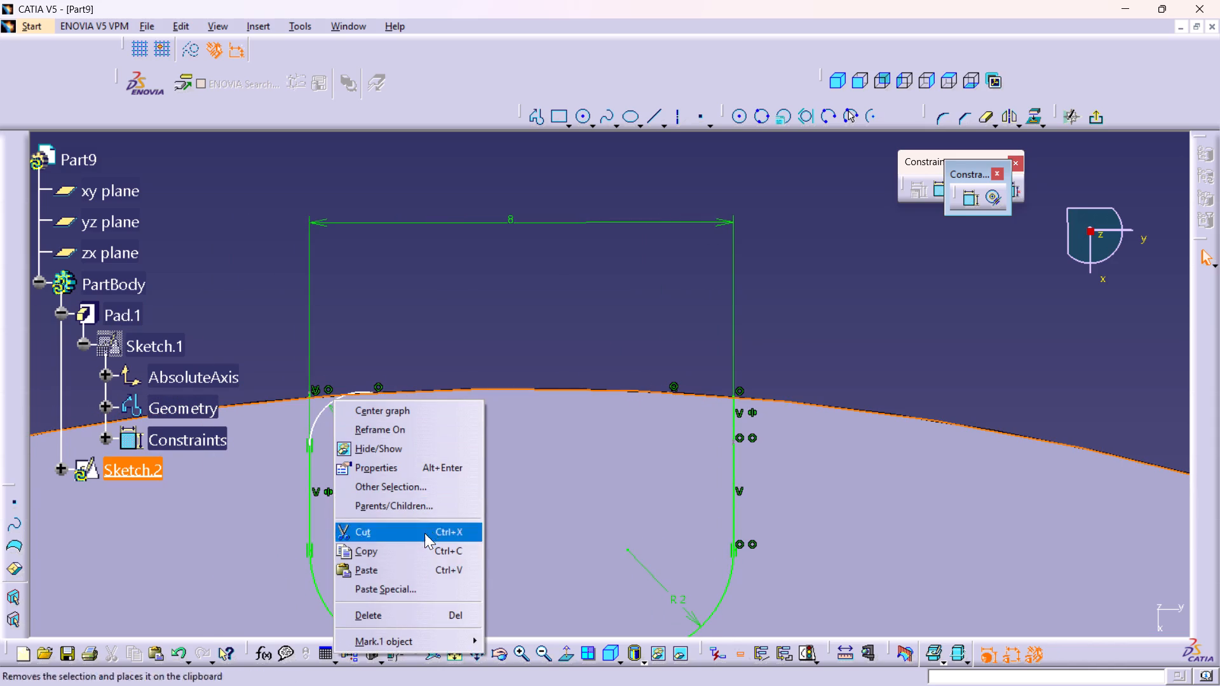
click(398, 610)
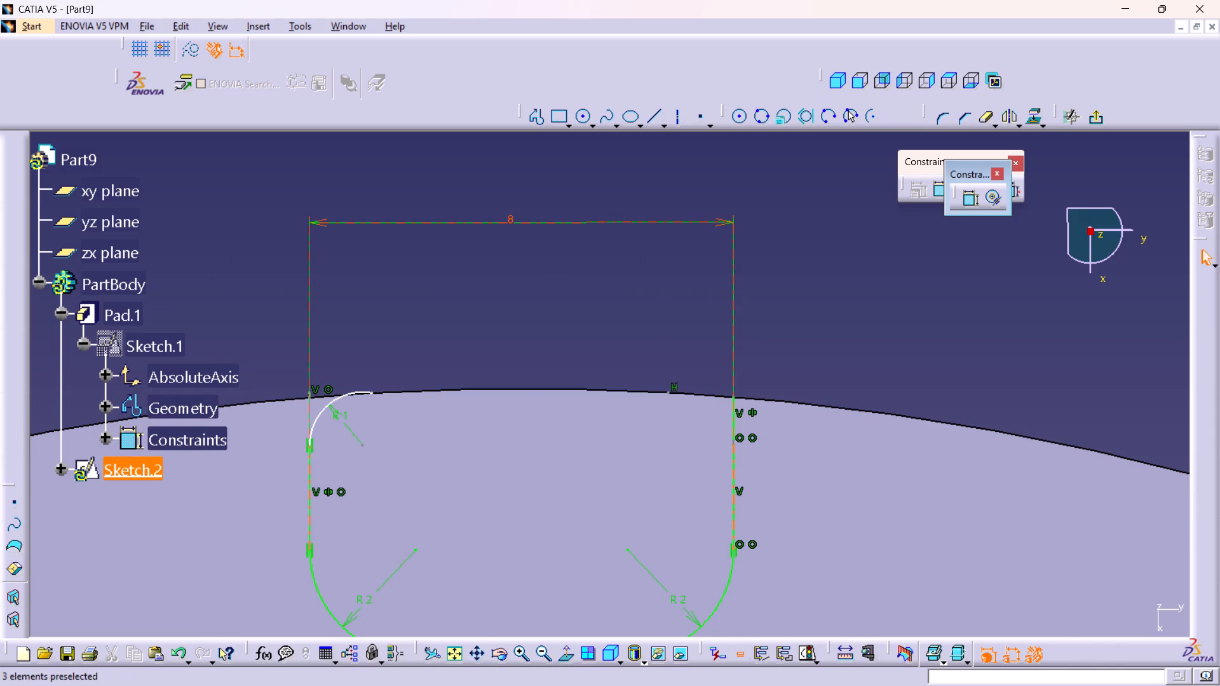
Delete the 8 mm horizontal width dimension above the profile.
right_click(585, 224)
click(627, 434)
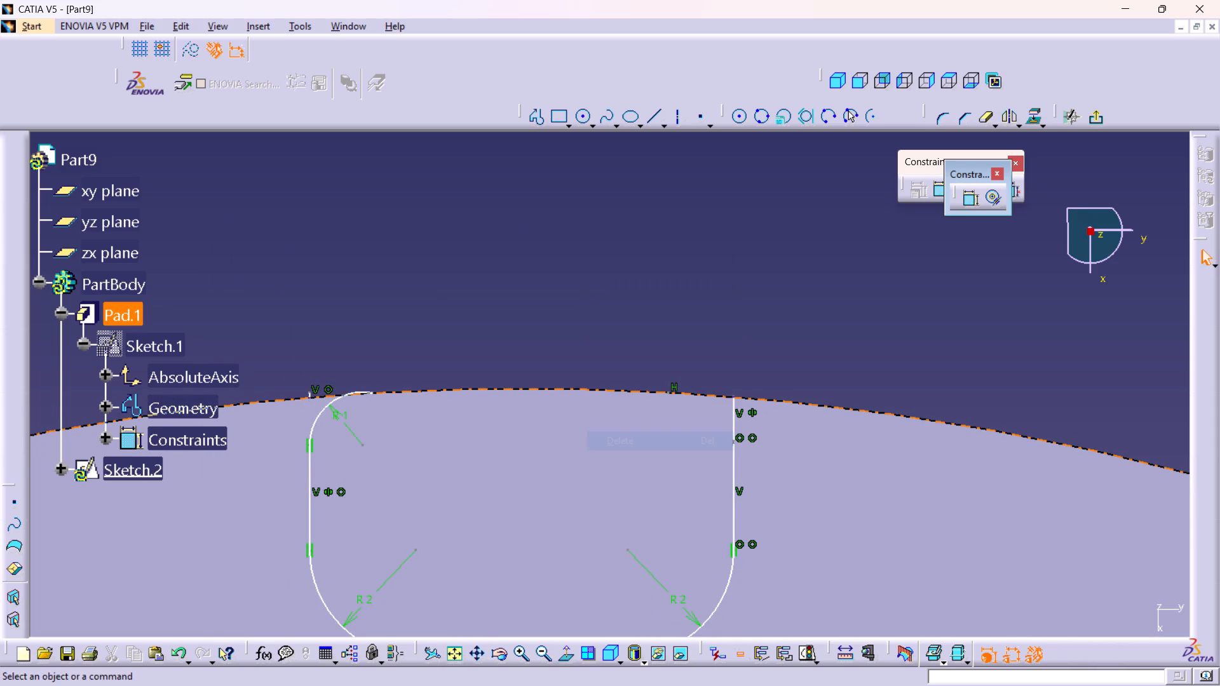
Delete the upper-left corner arc above the left side line.
right_click(322, 410)
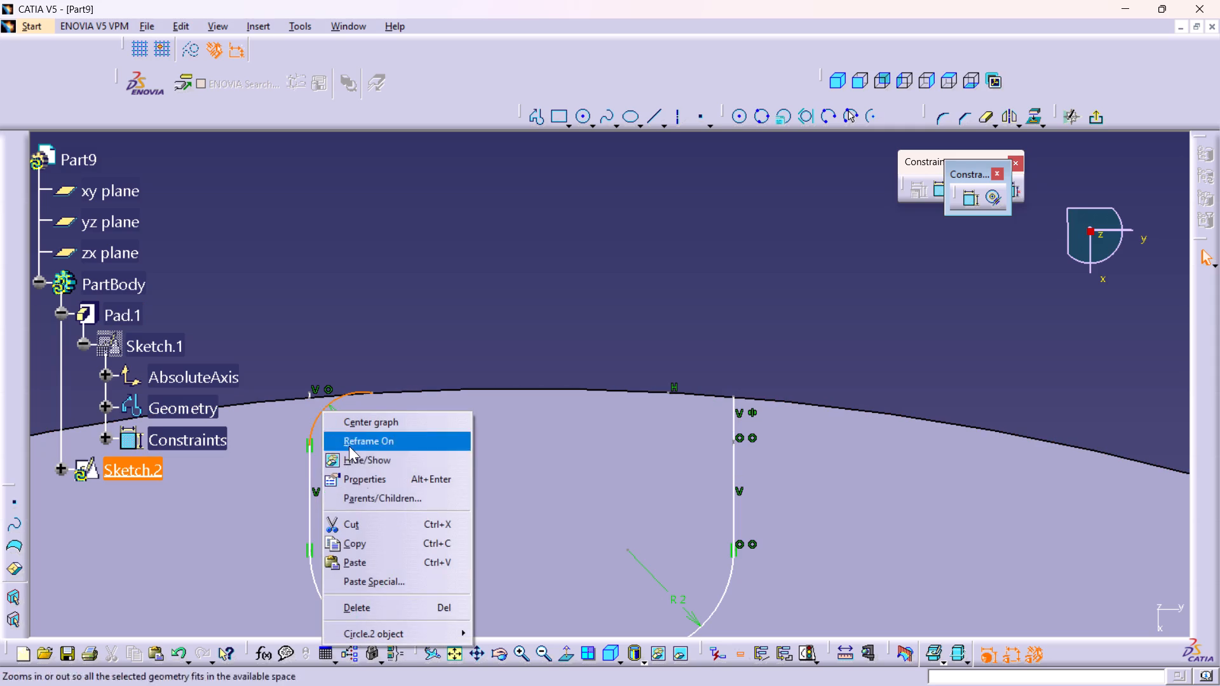
click(374, 603)
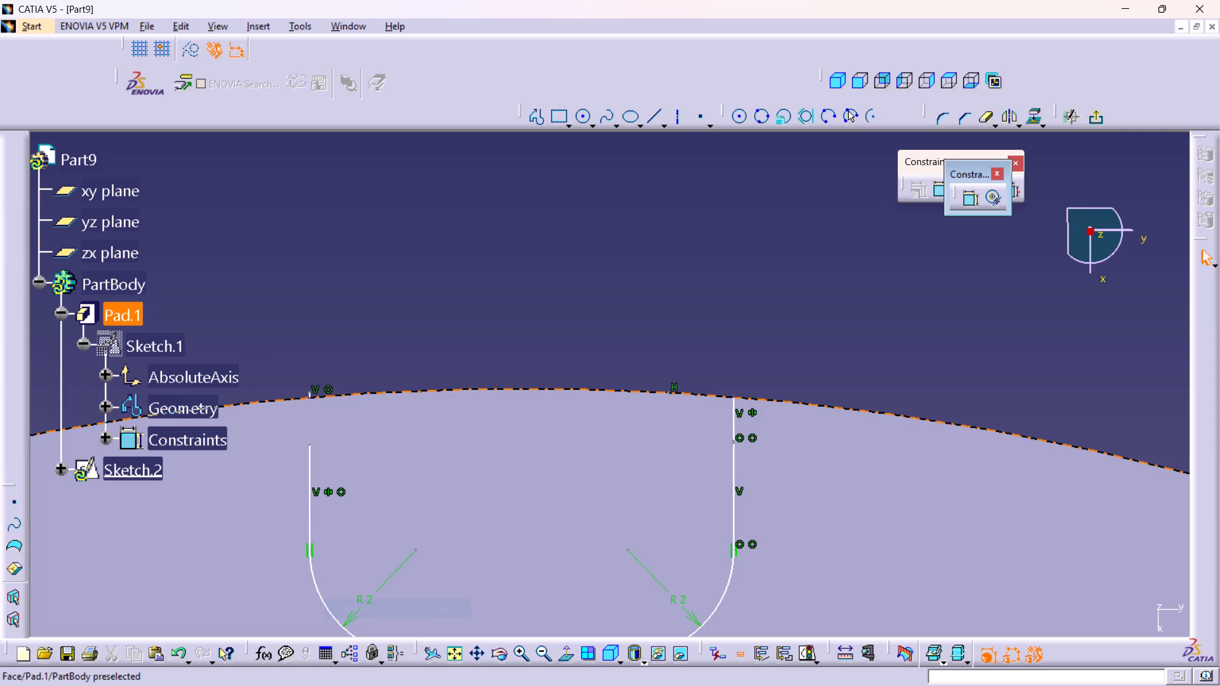
click(780, 309)
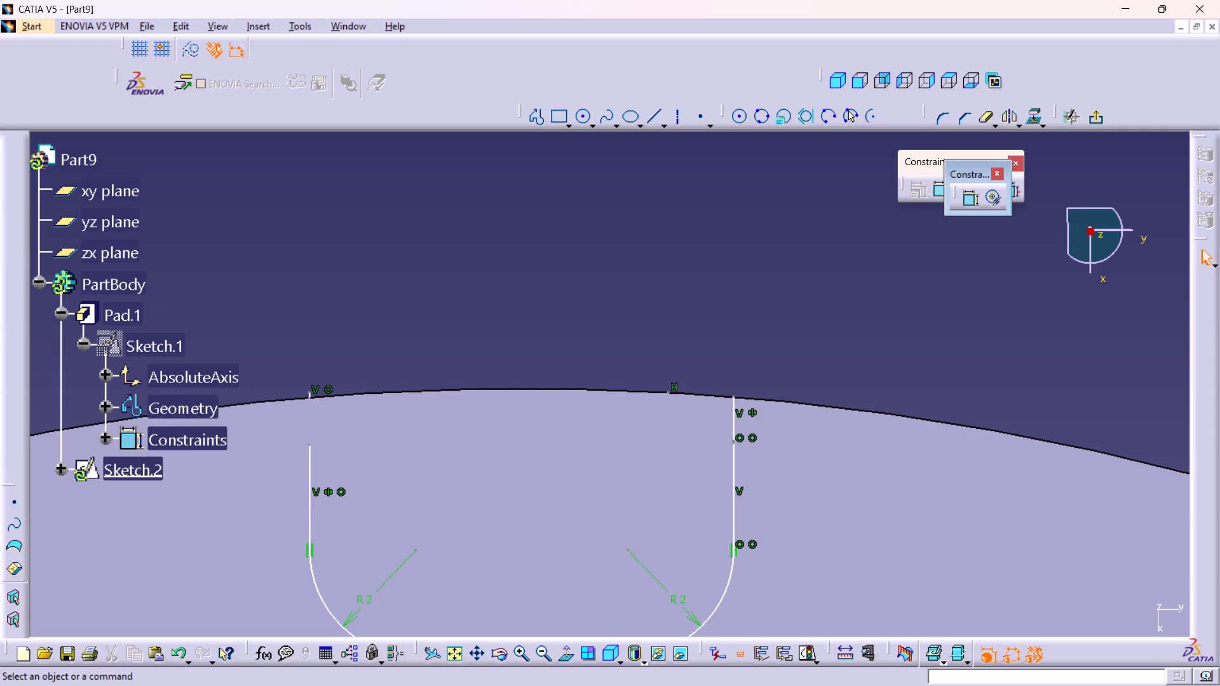
Project the disc's outer rim edge onto the sketch plane.
click(650, 393)
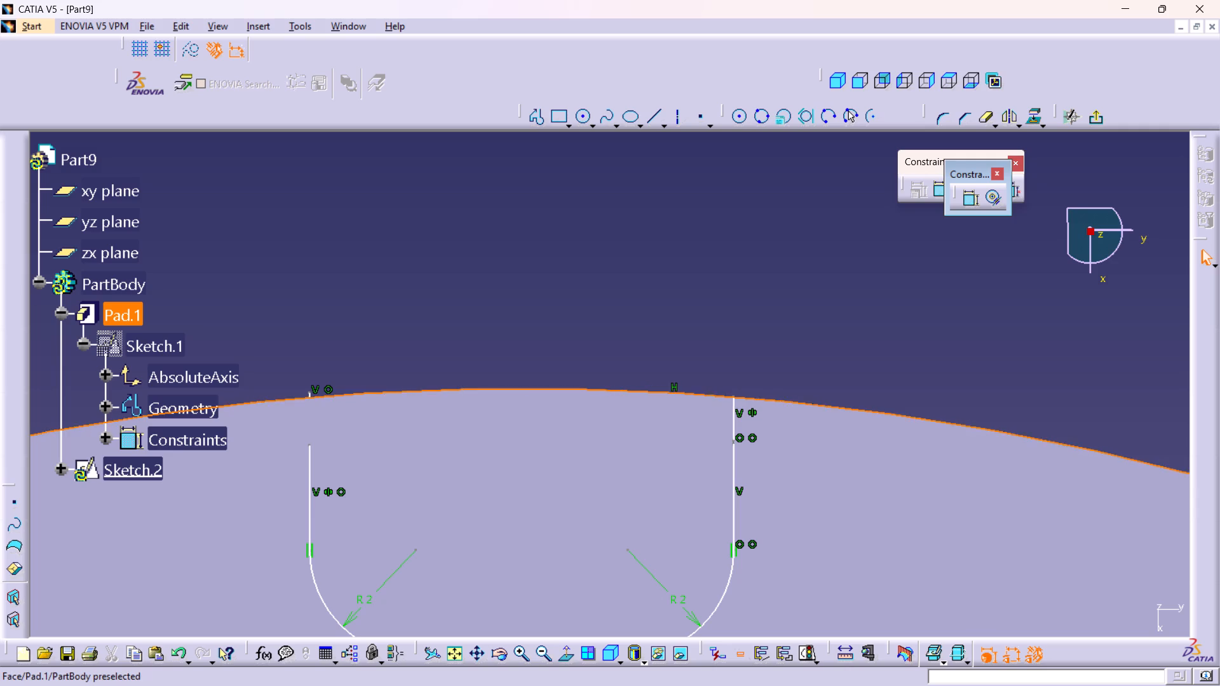
click(1038, 119)
click(793, 262)
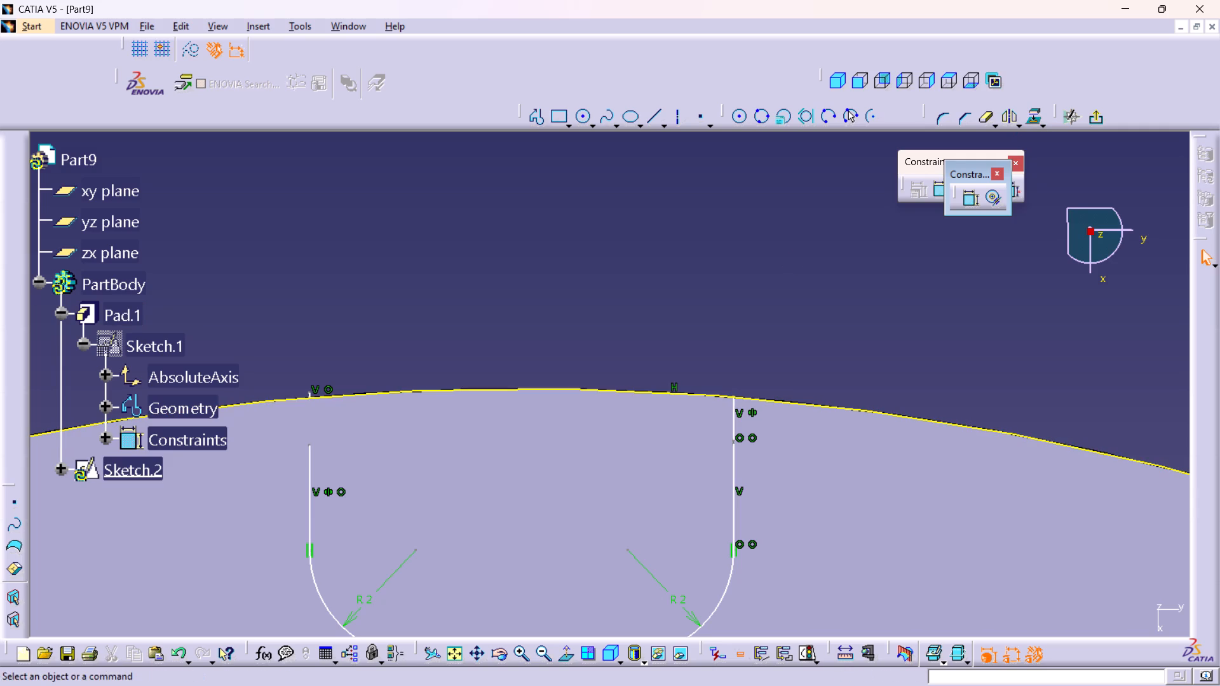
Create a corner of about 1.4 mm radius between the short upper-right vertical line and the projected rim.
click(940, 121)
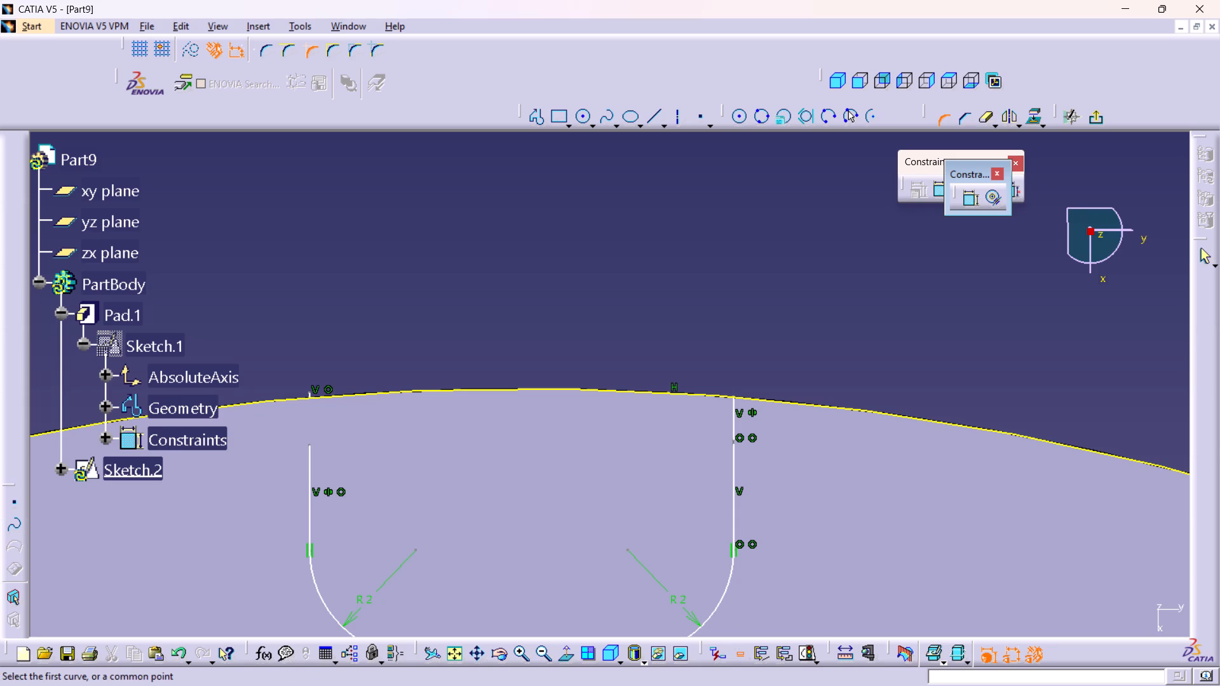
click(735, 414)
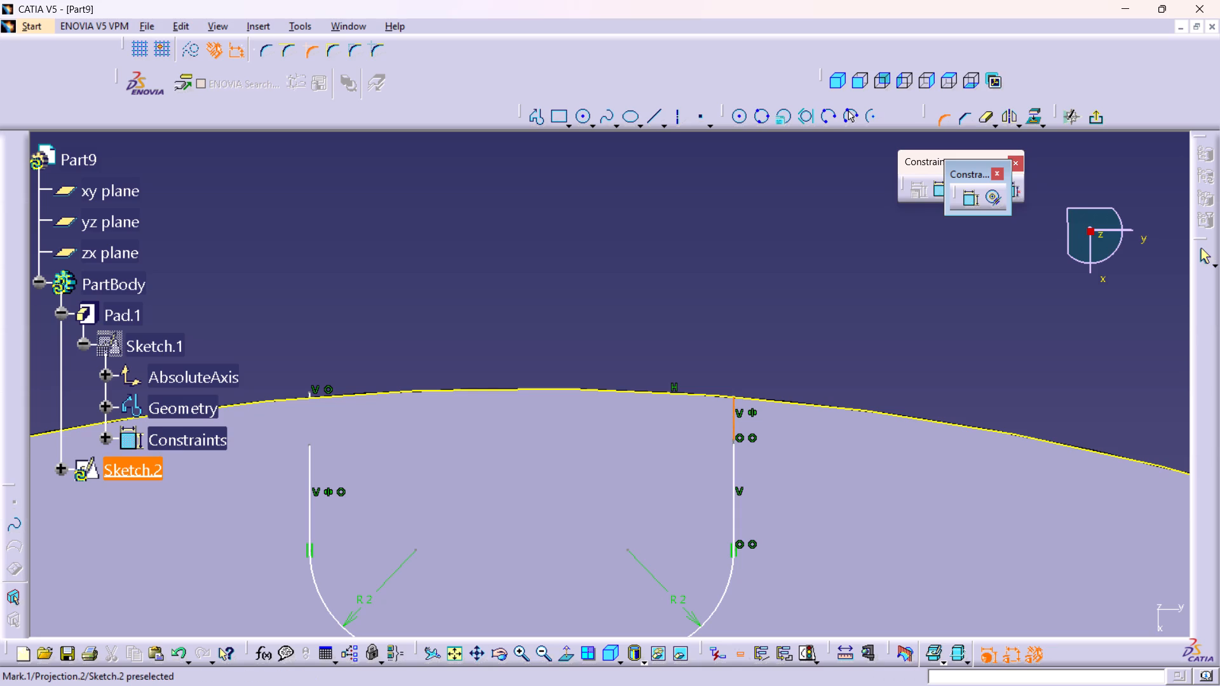
click(708, 394)
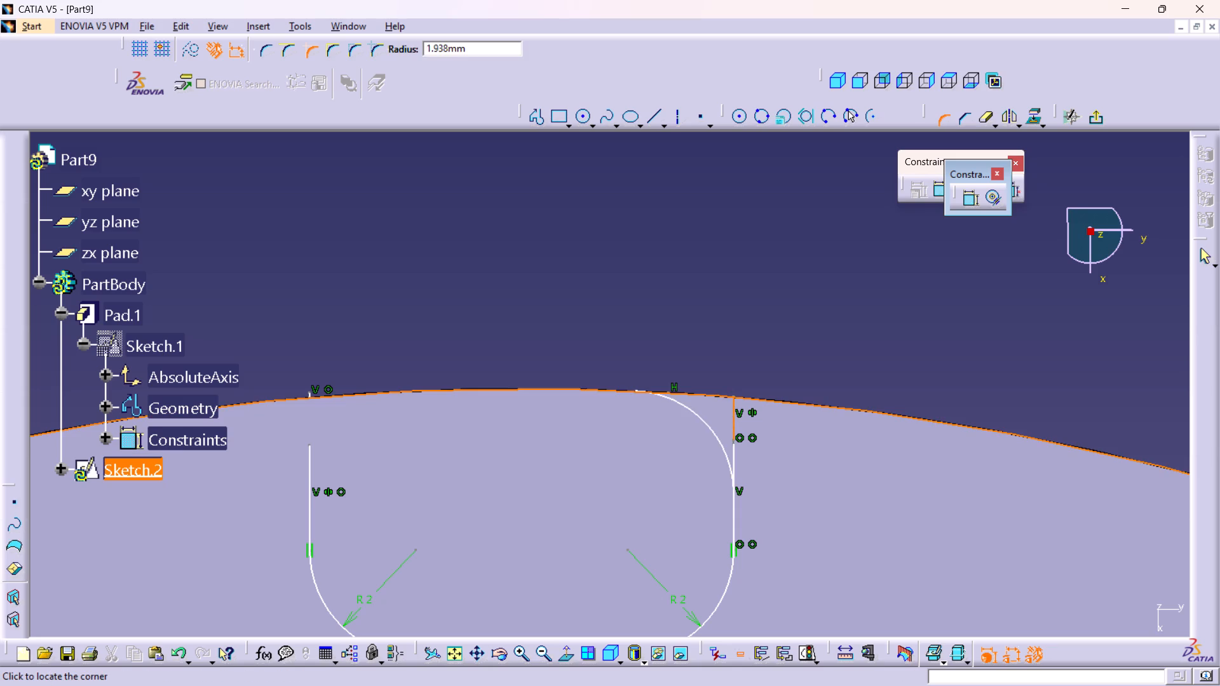
click(700, 404)
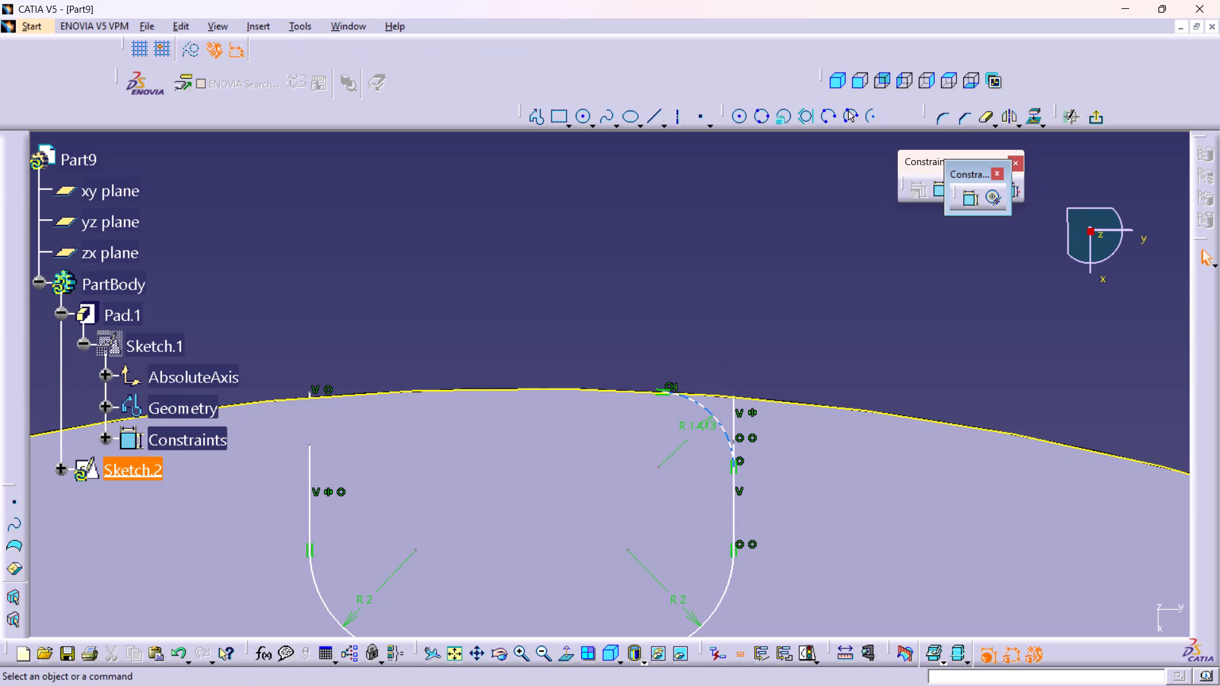
Move the new corner's radius dimension outside the rim and set the radius to 1 mm.
drag(693, 422, 756, 357)
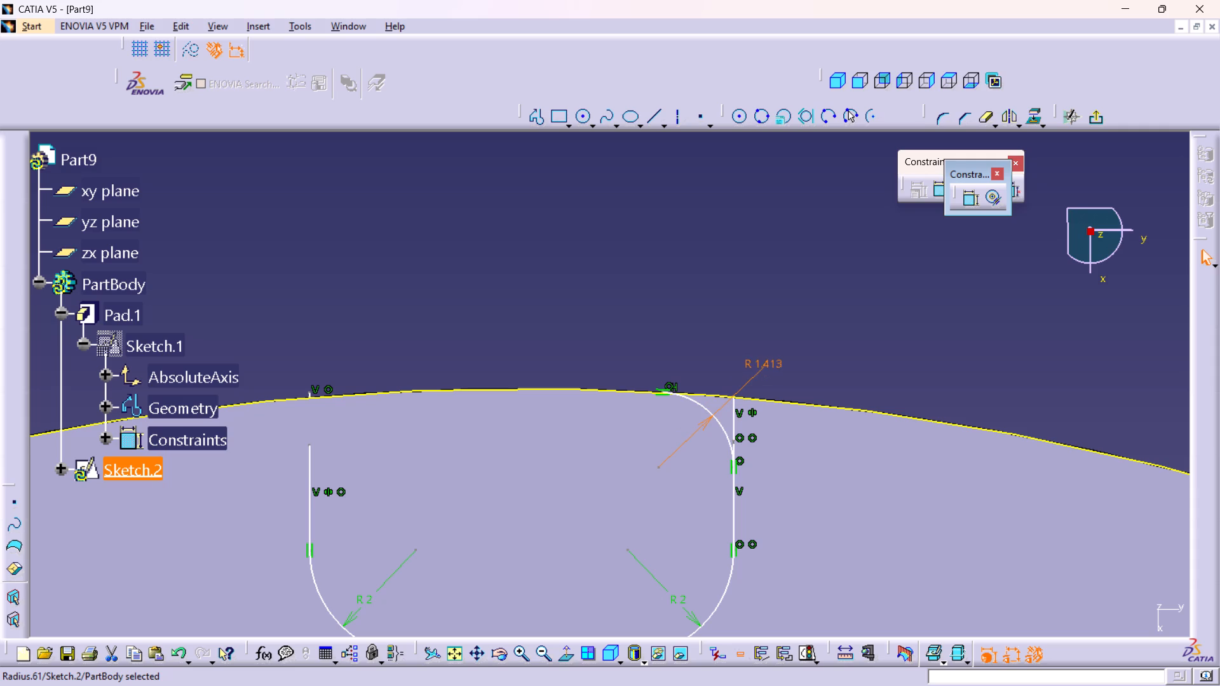
double_click(761, 363)
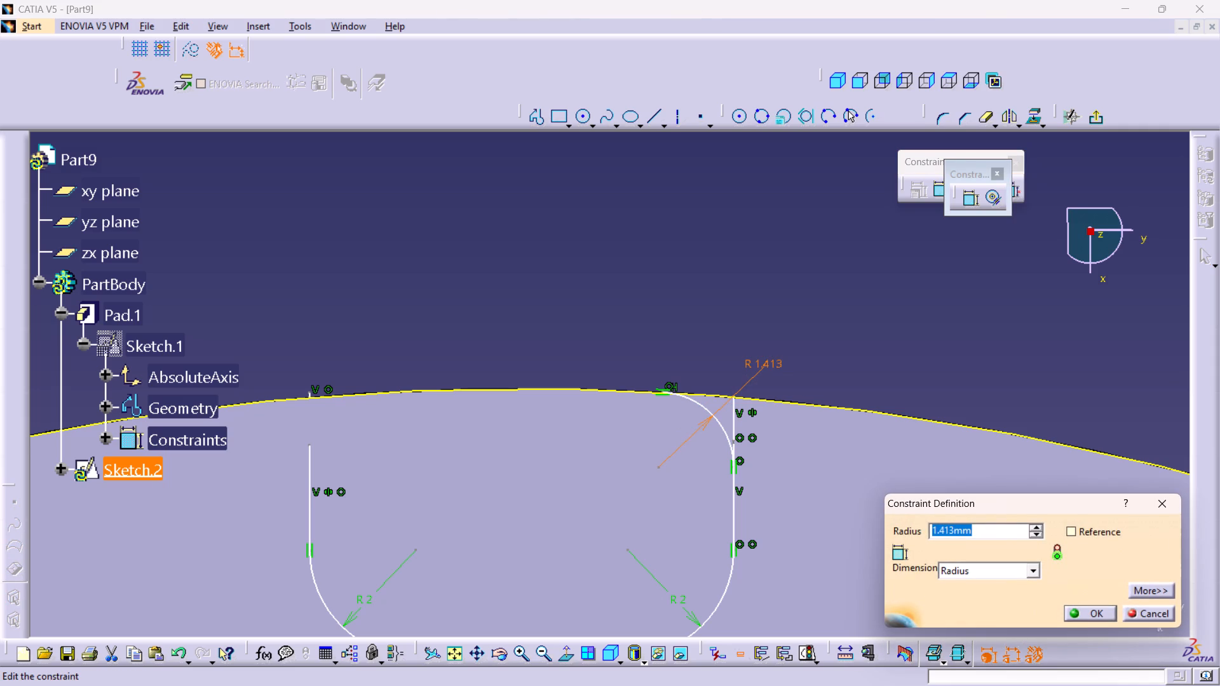
key(1)
key(Return)
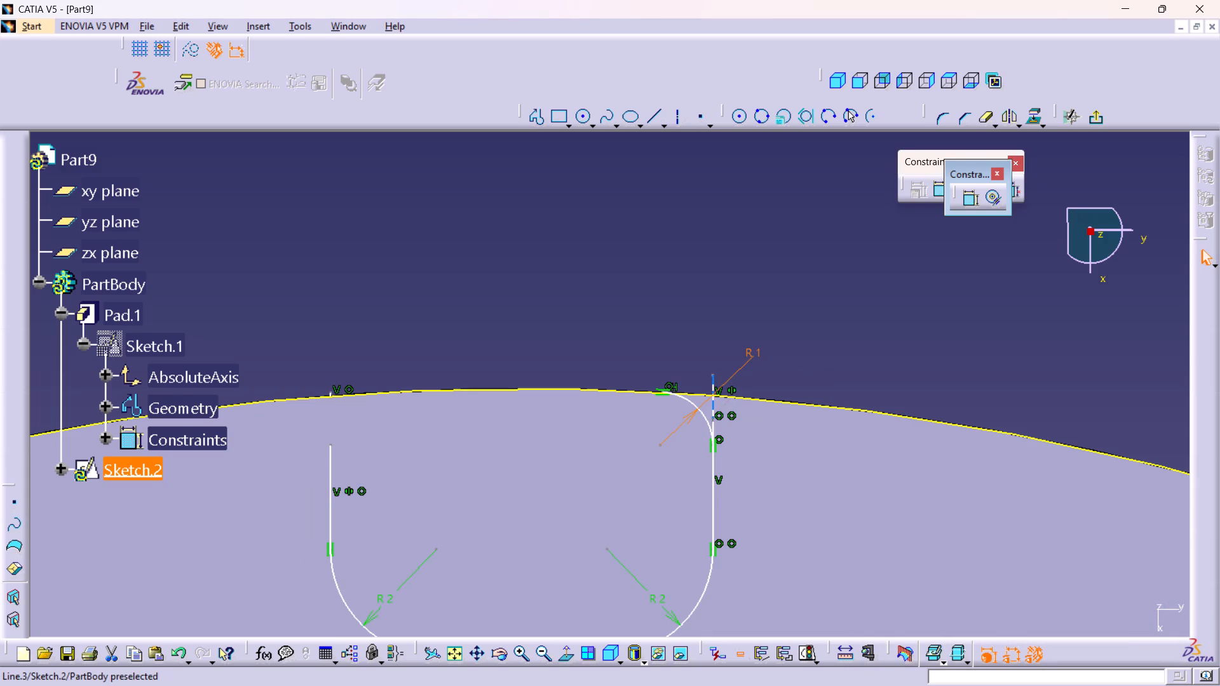
Delete the leftover short vertical line crossing the rim above the right side line.
right_click(715, 380)
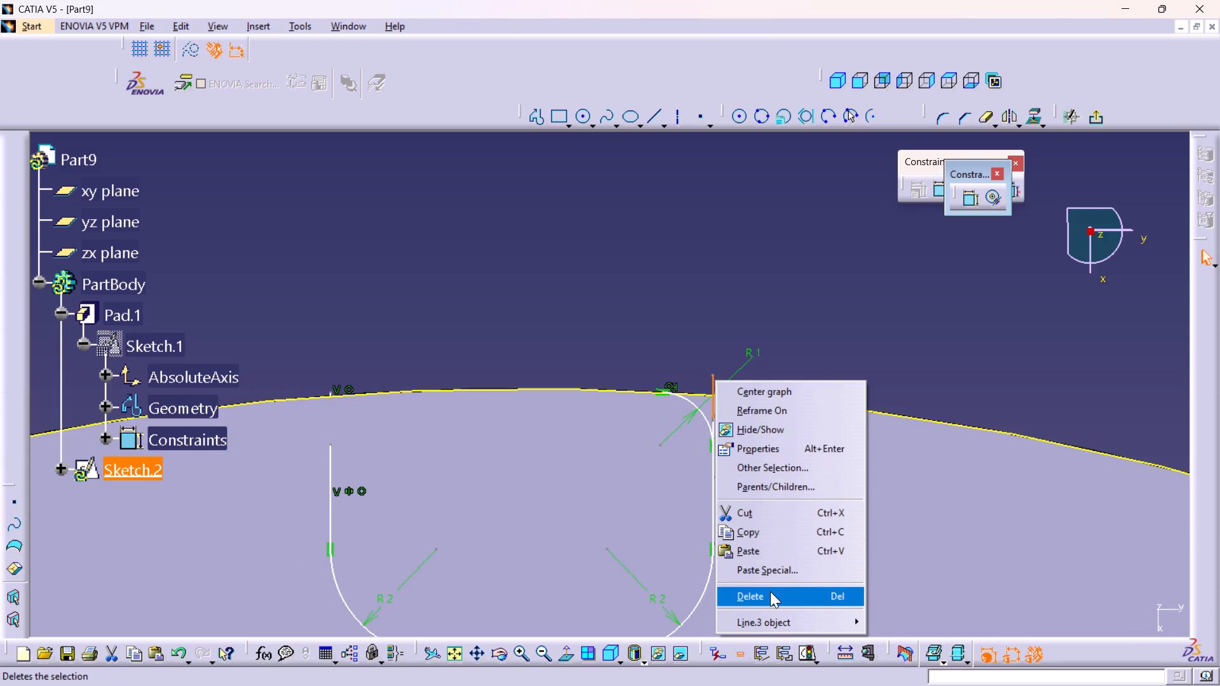
click(770, 591)
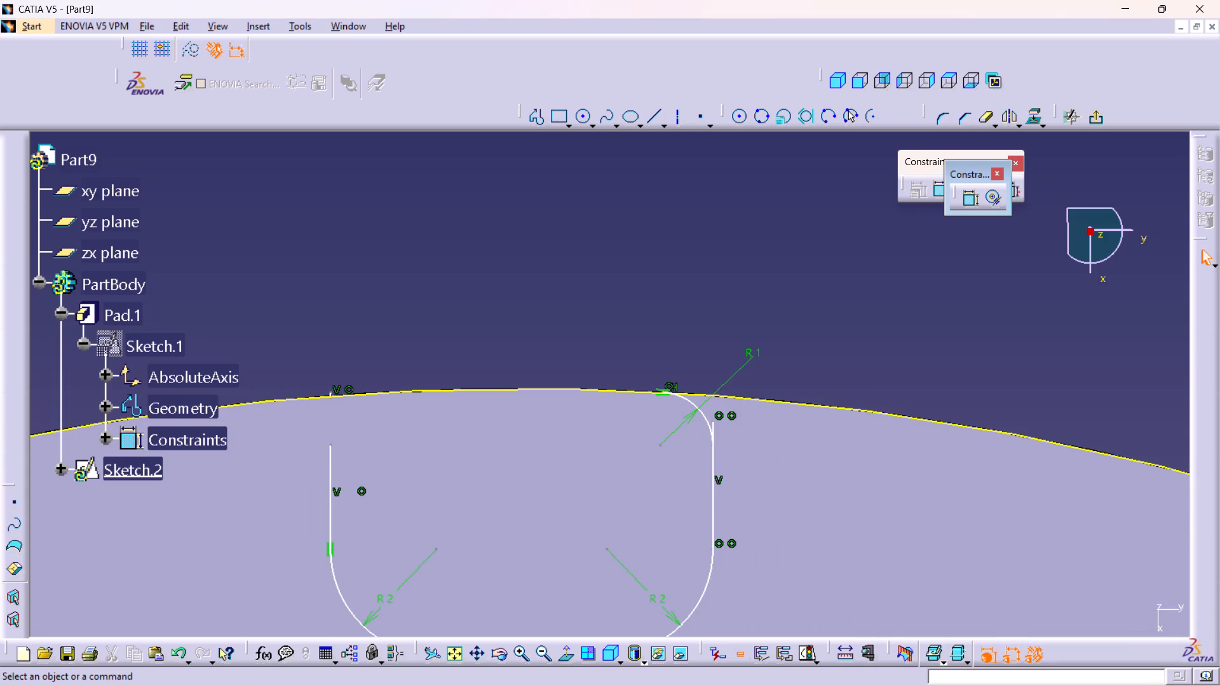
Constrain the upper end of the right side line coincident with the lower end of the 1 mm corner arc.
right_click(712, 421)
click(791, 348)
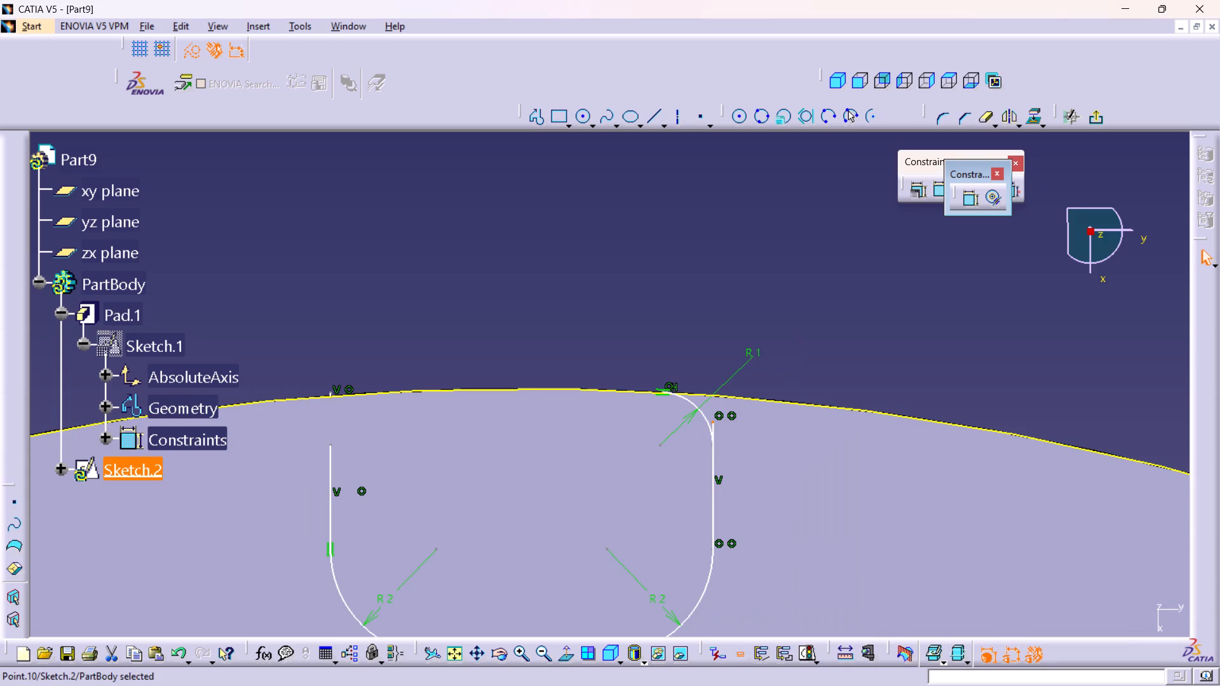
middle_drag(708, 445, 710, 310)
right_click(708, 445)
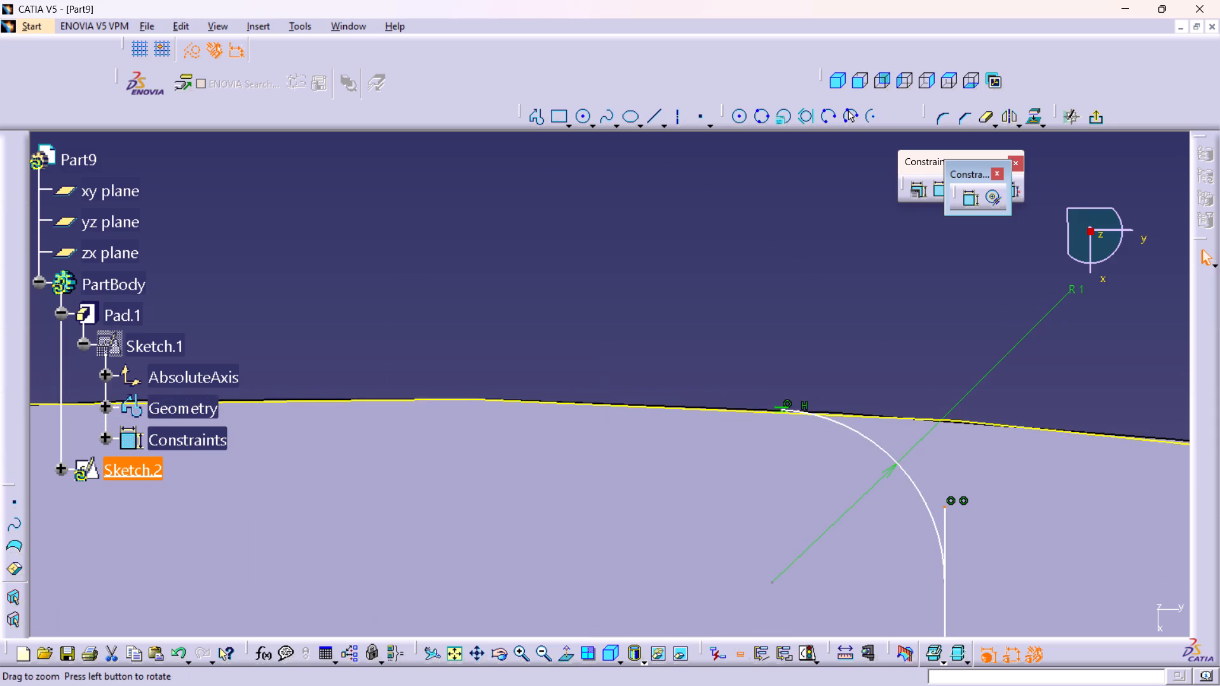
click(946, 581)
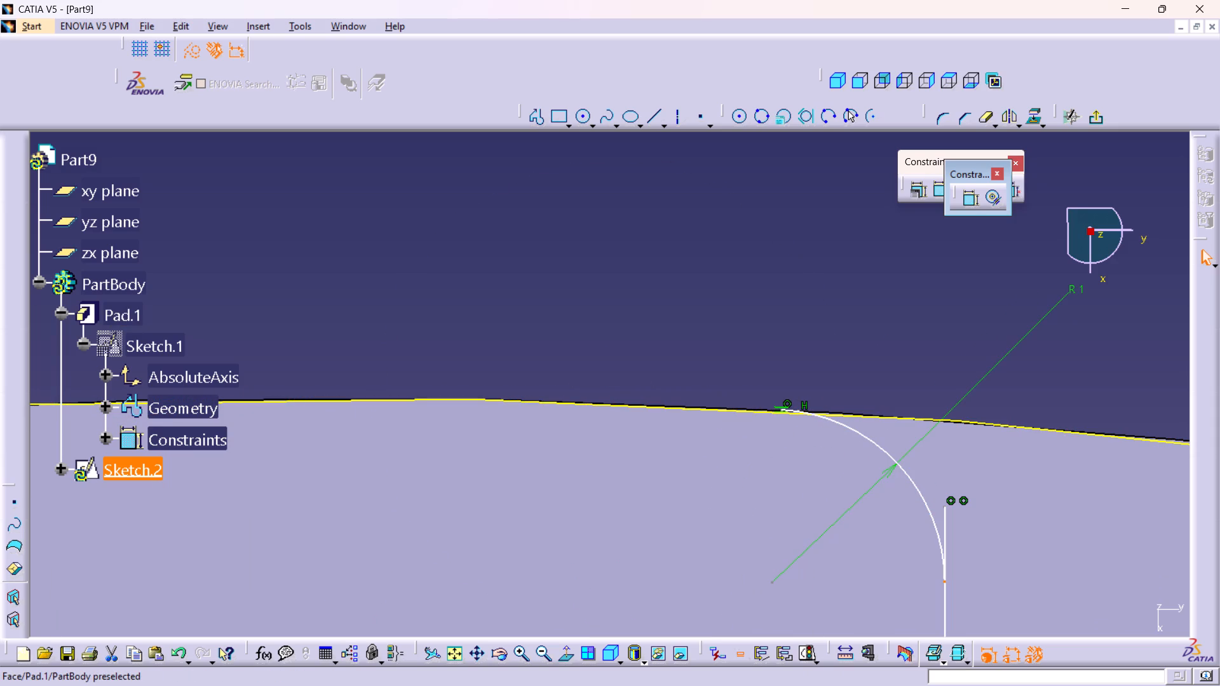
double_click(972, 203)
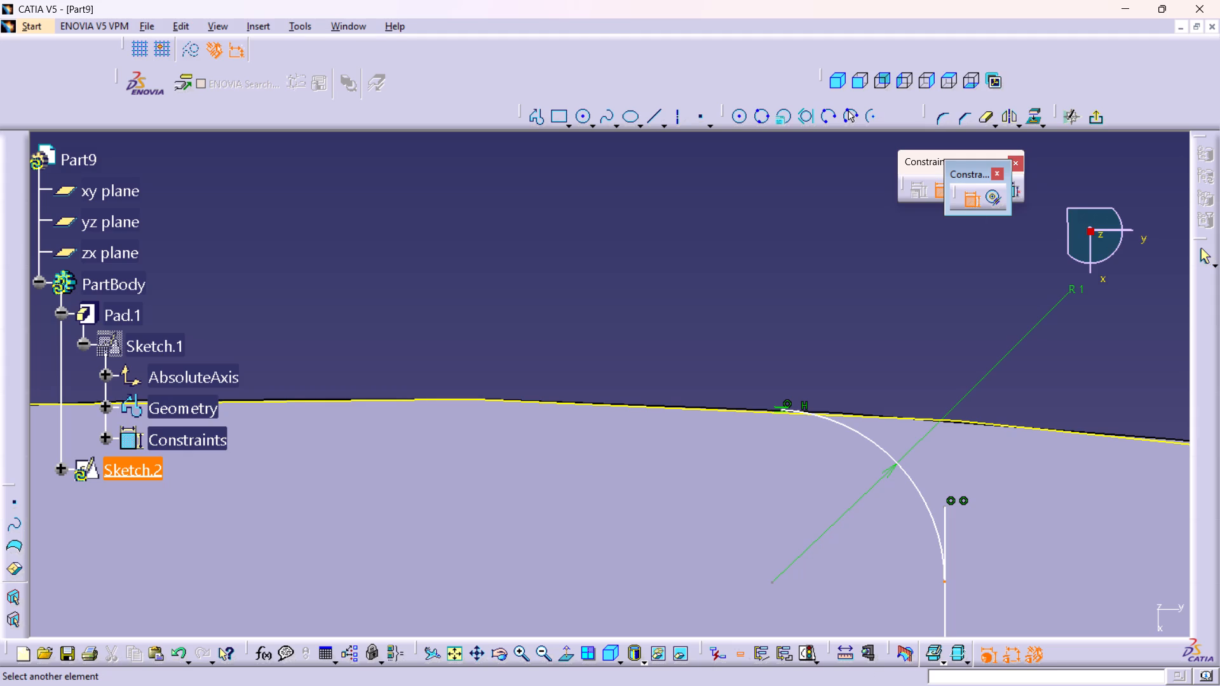
click(947, 508)
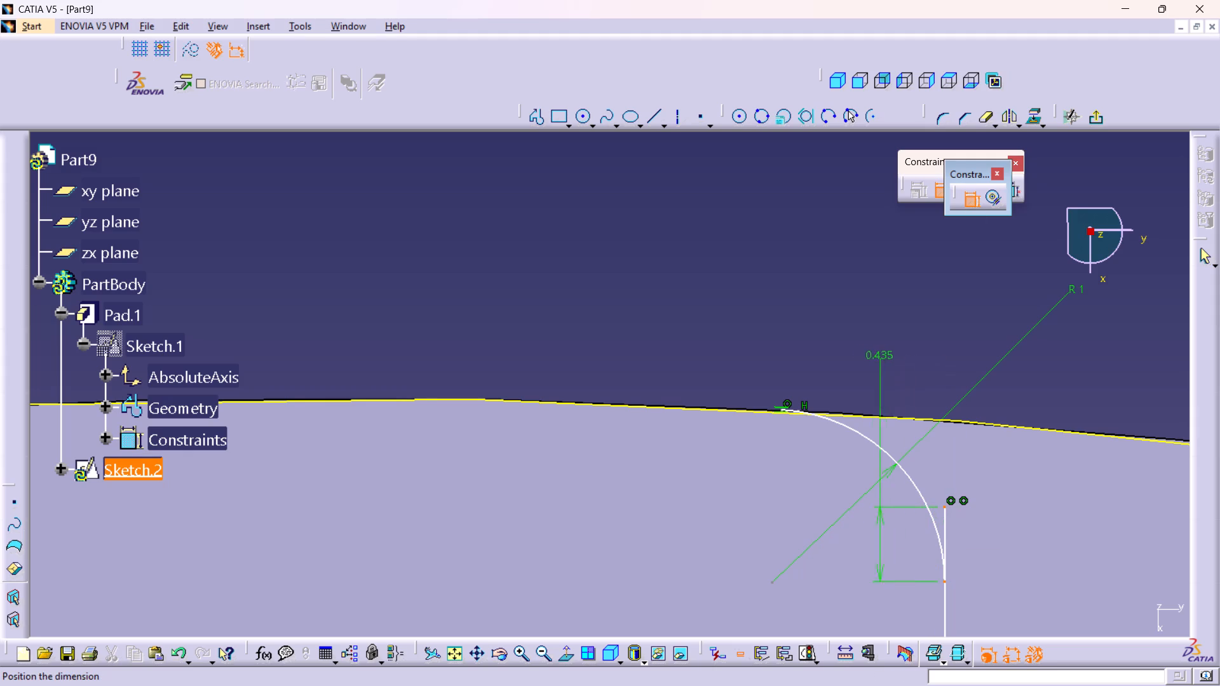
right_click(867, 355)
click(933, 472)
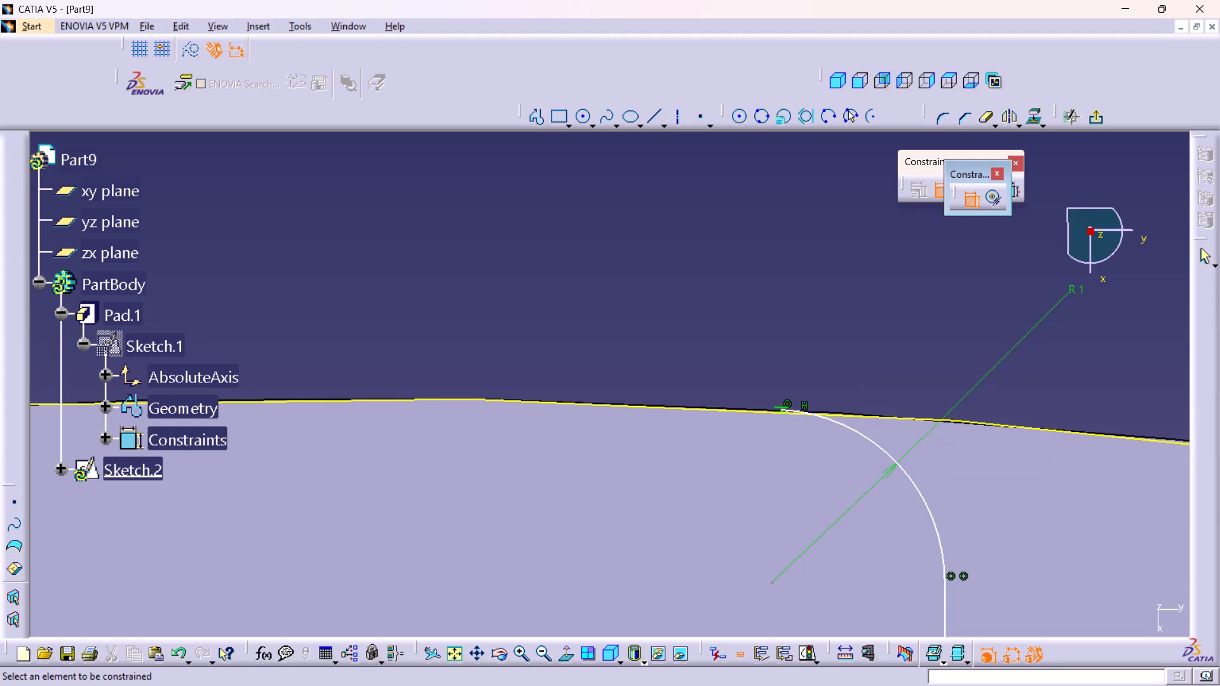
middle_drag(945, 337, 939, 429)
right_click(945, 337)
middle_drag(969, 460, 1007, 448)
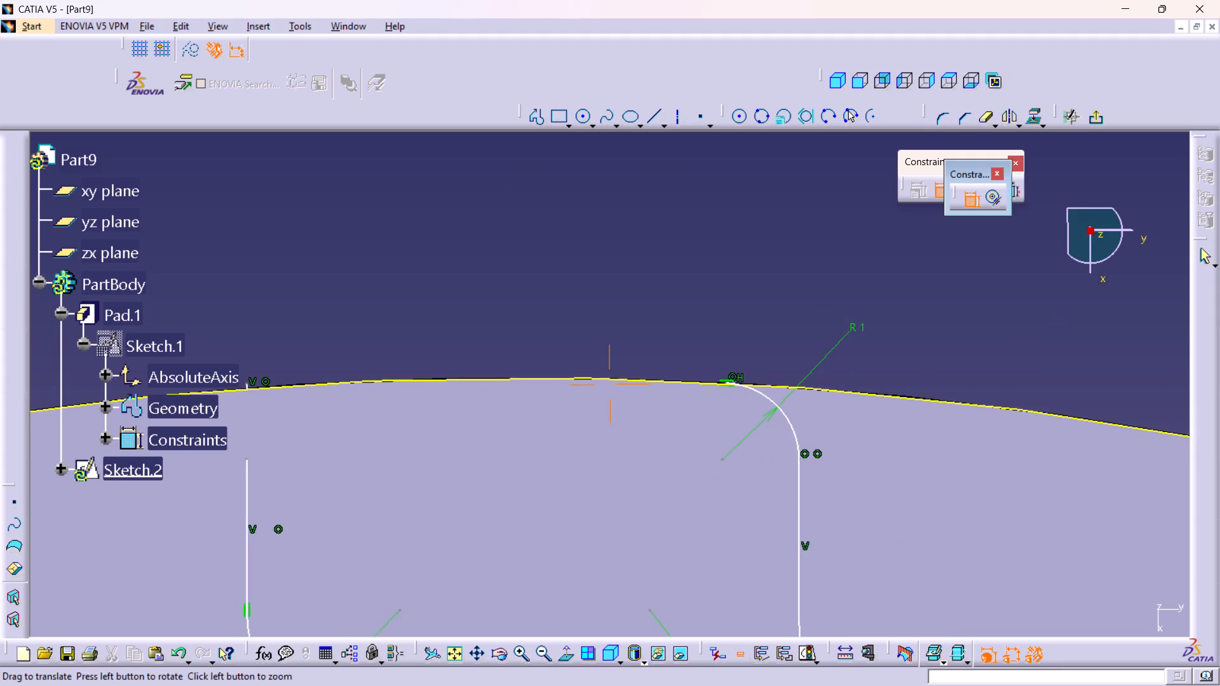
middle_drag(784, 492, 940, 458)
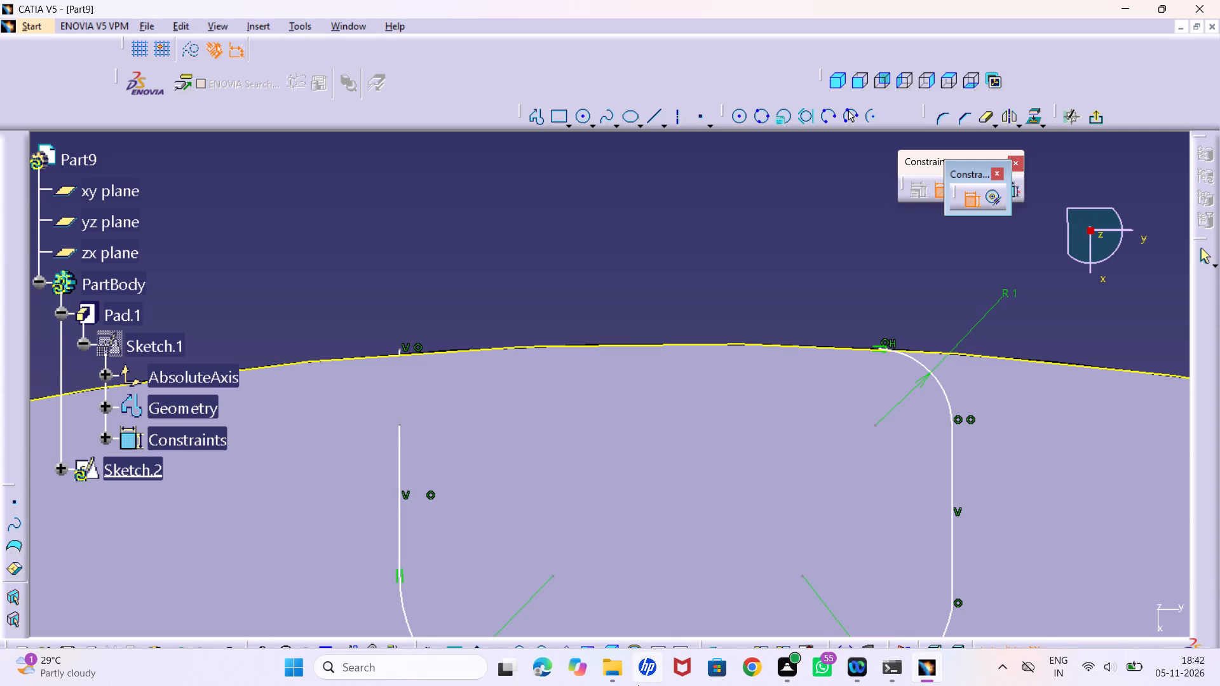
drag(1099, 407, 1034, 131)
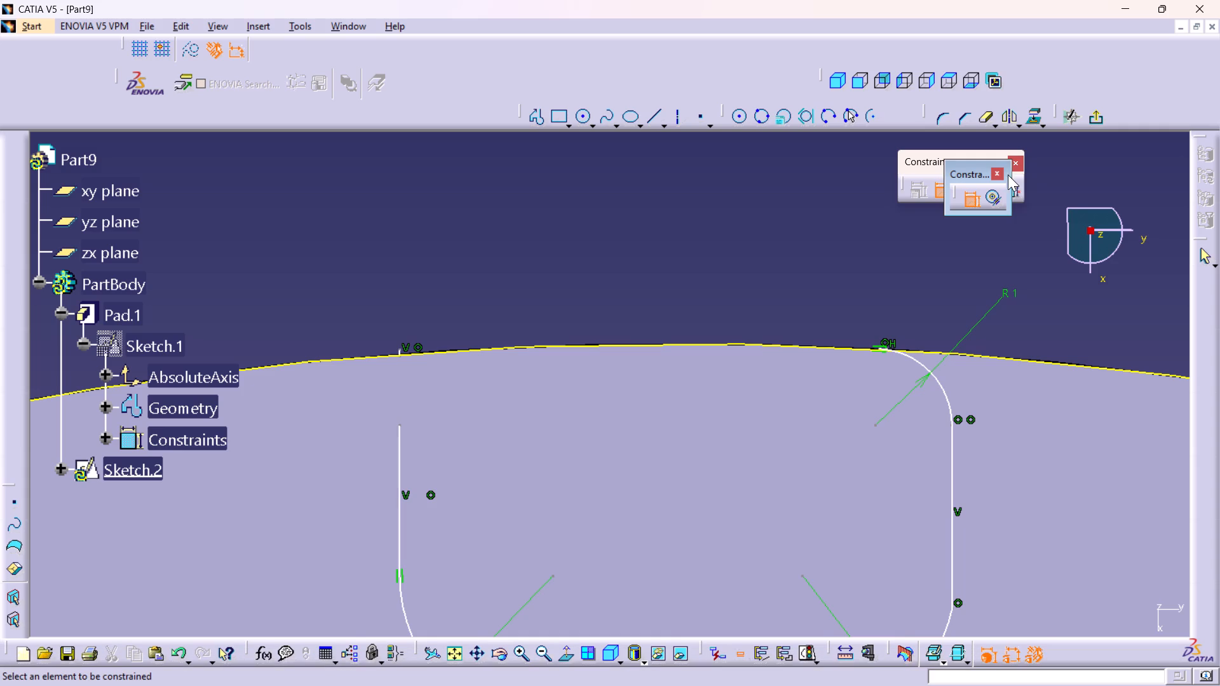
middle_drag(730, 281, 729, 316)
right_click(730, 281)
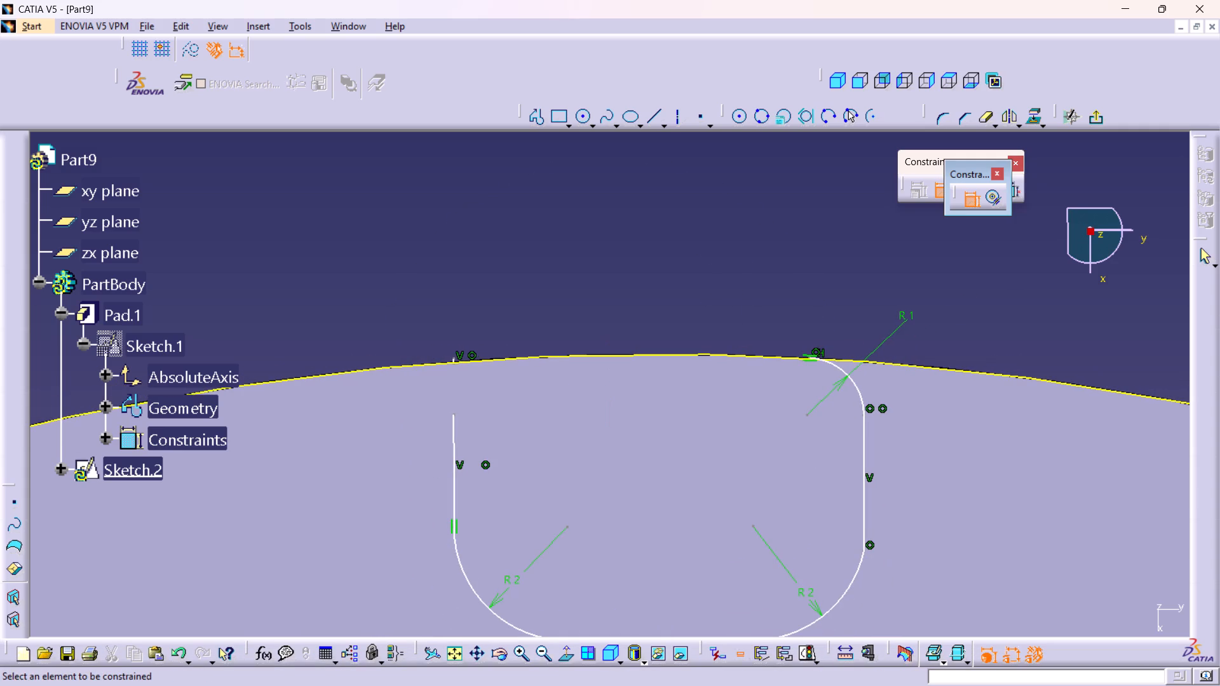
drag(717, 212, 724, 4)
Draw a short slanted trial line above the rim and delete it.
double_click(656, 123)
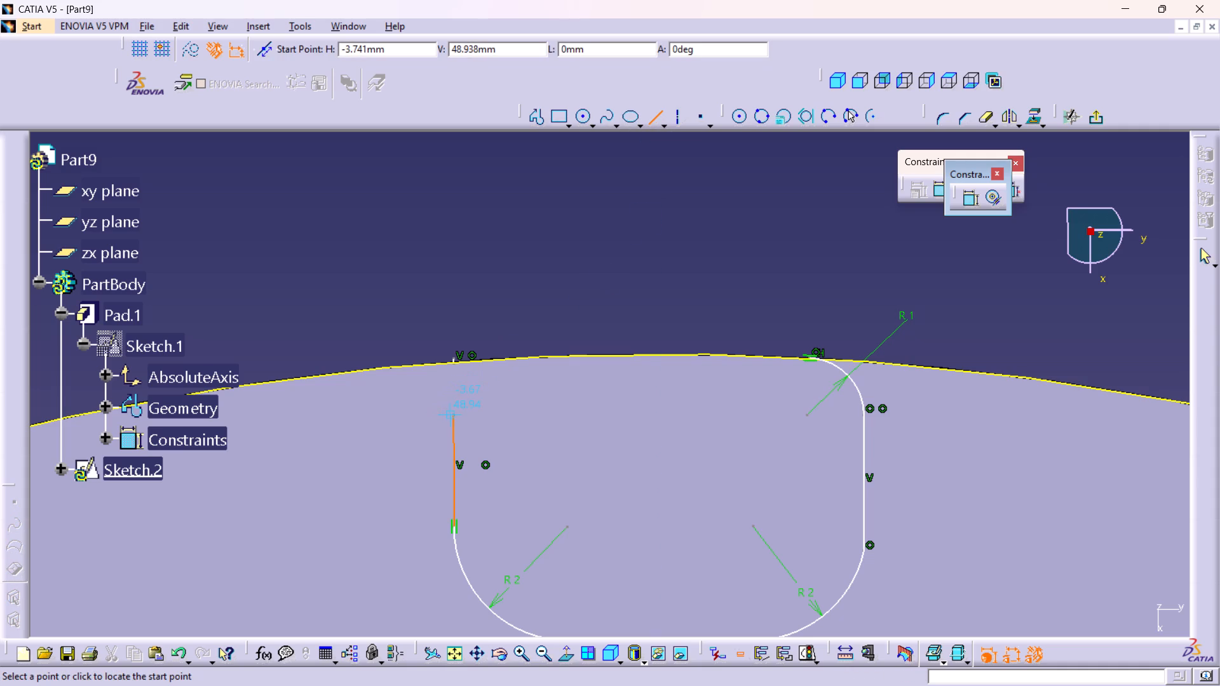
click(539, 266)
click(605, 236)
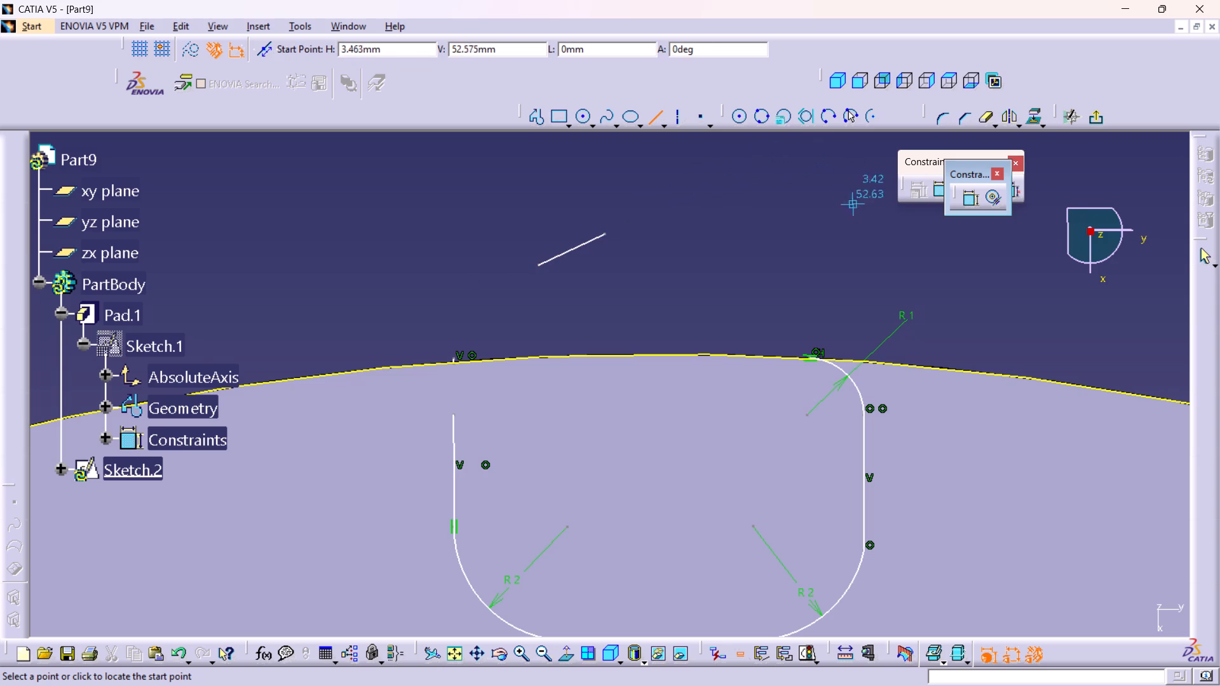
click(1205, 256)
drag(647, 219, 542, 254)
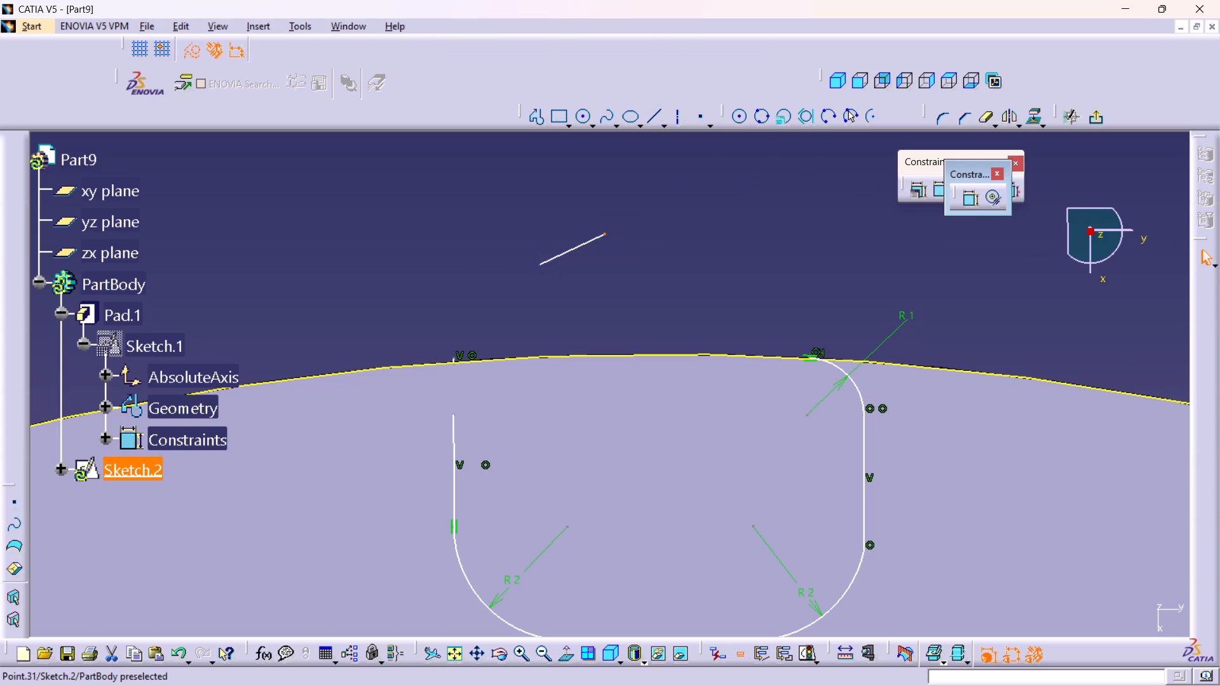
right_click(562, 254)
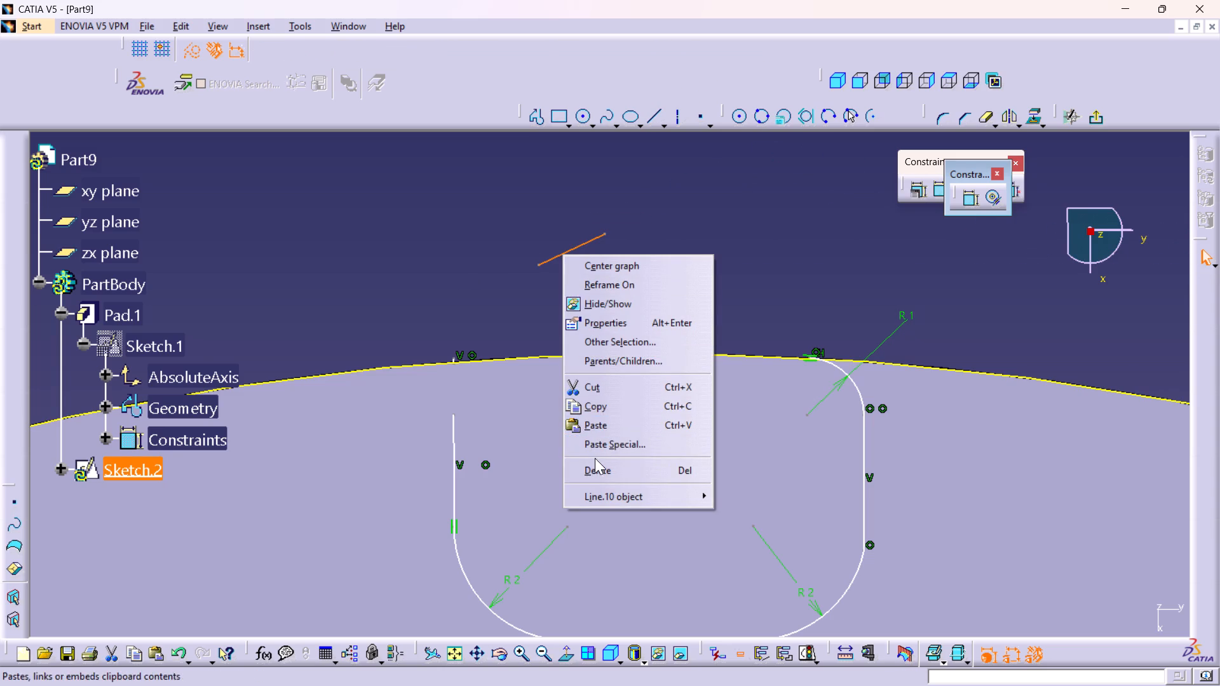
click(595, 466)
Delete the notch's left vertical side line.
right_click(456, 443)
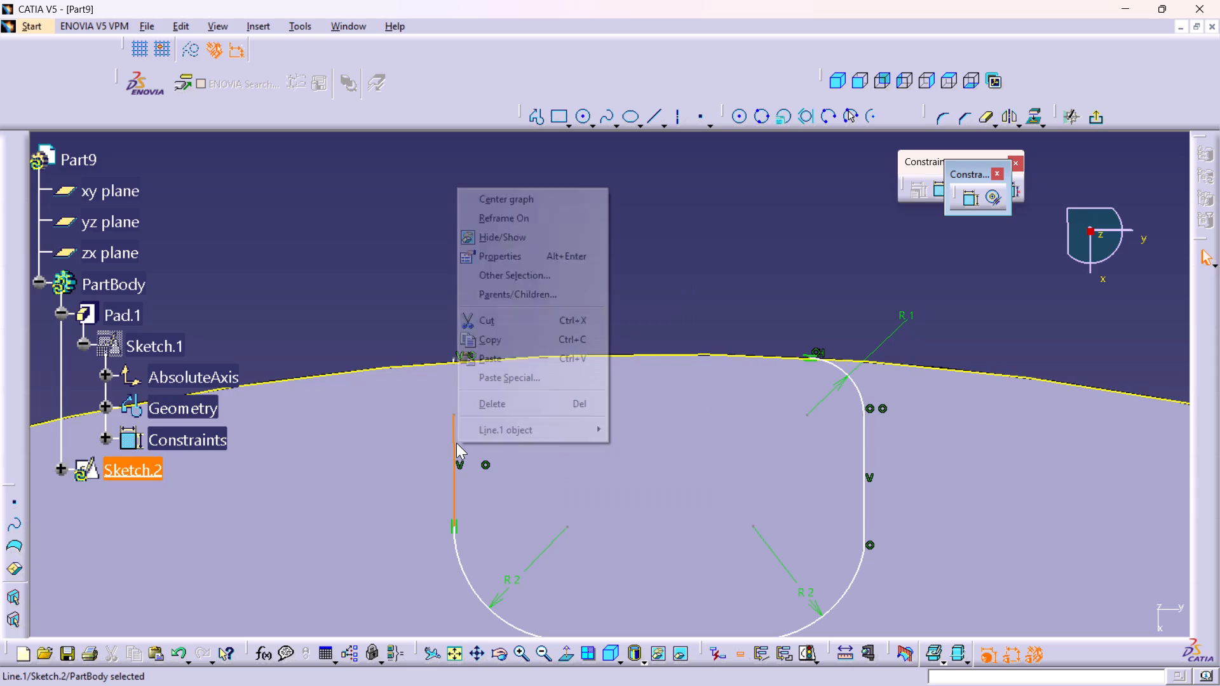
click(537, 405)
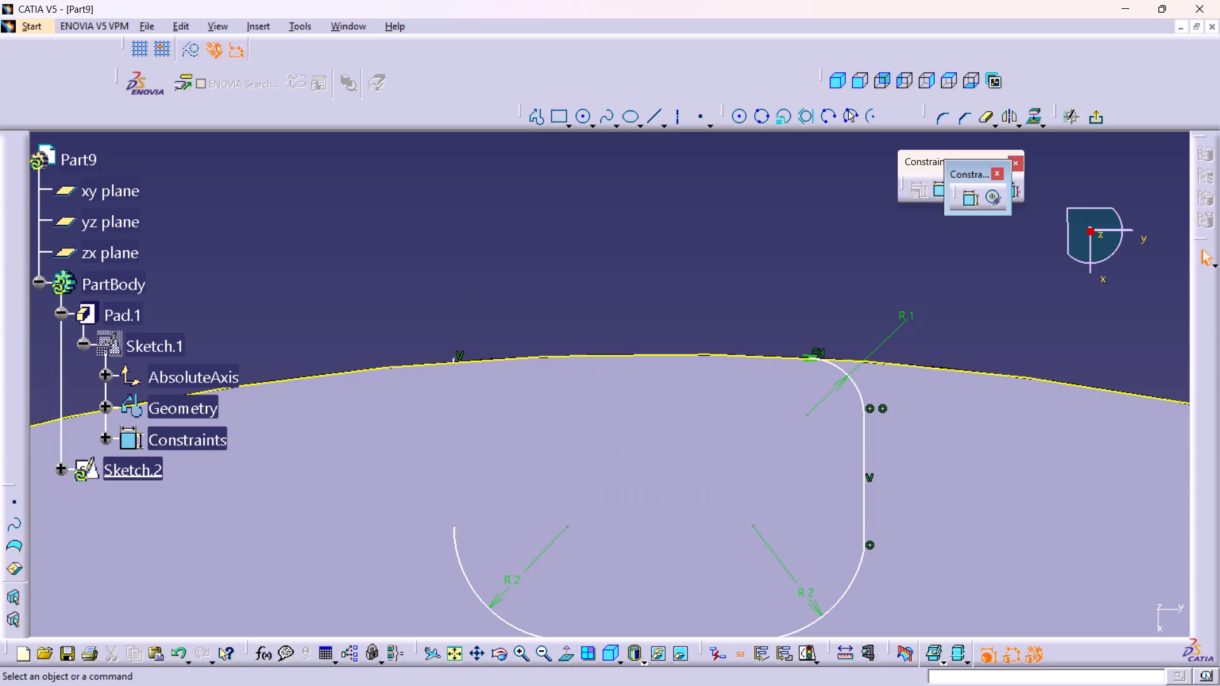
Draw a line about 4 mm long from the upper end of the left 2 mm arc straight up past the rim.
double_click(652, 124)
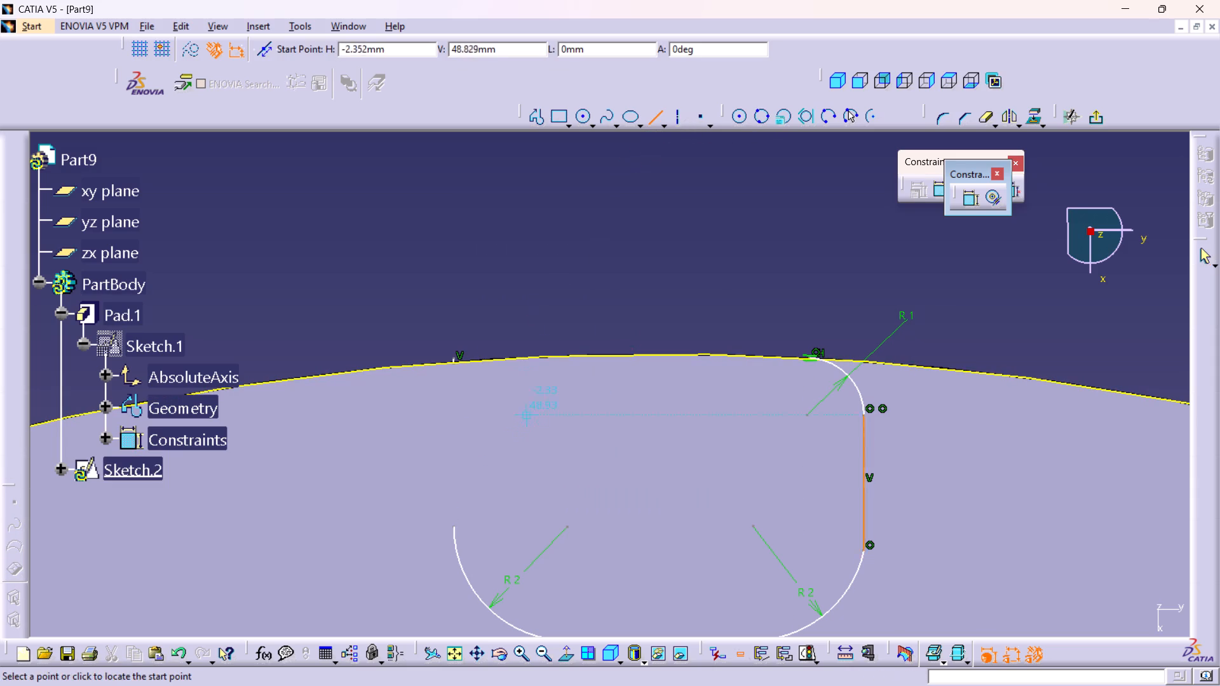
click(451, 527)
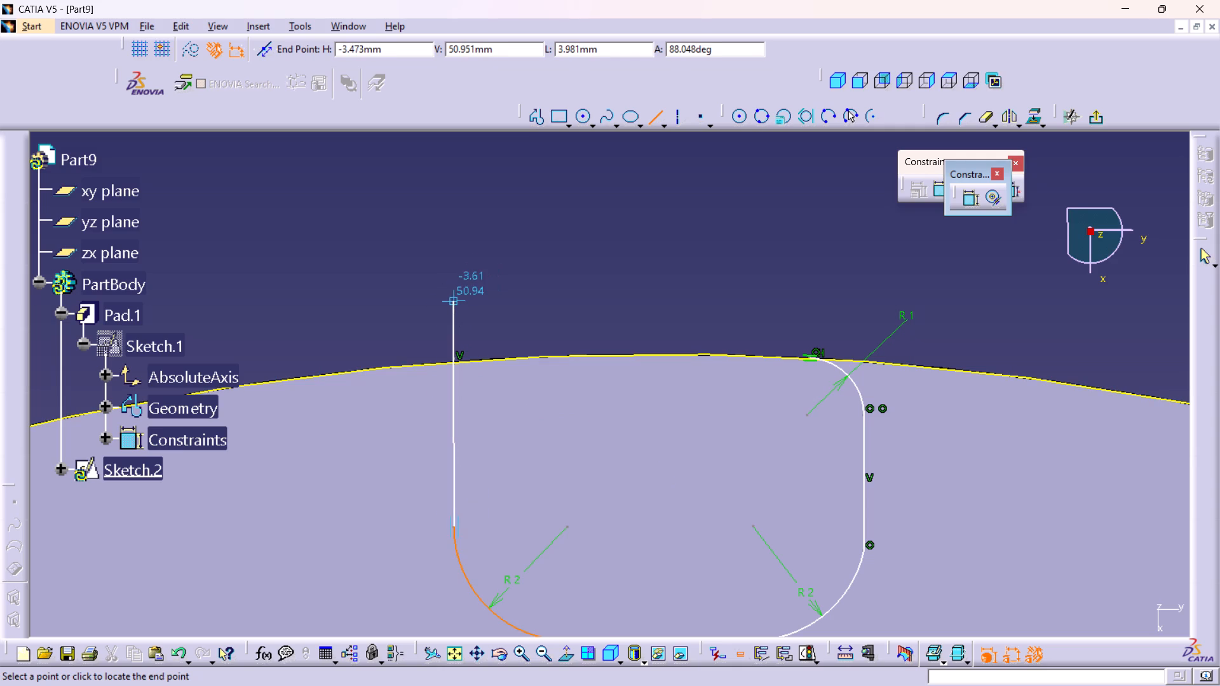
click(458, 302)
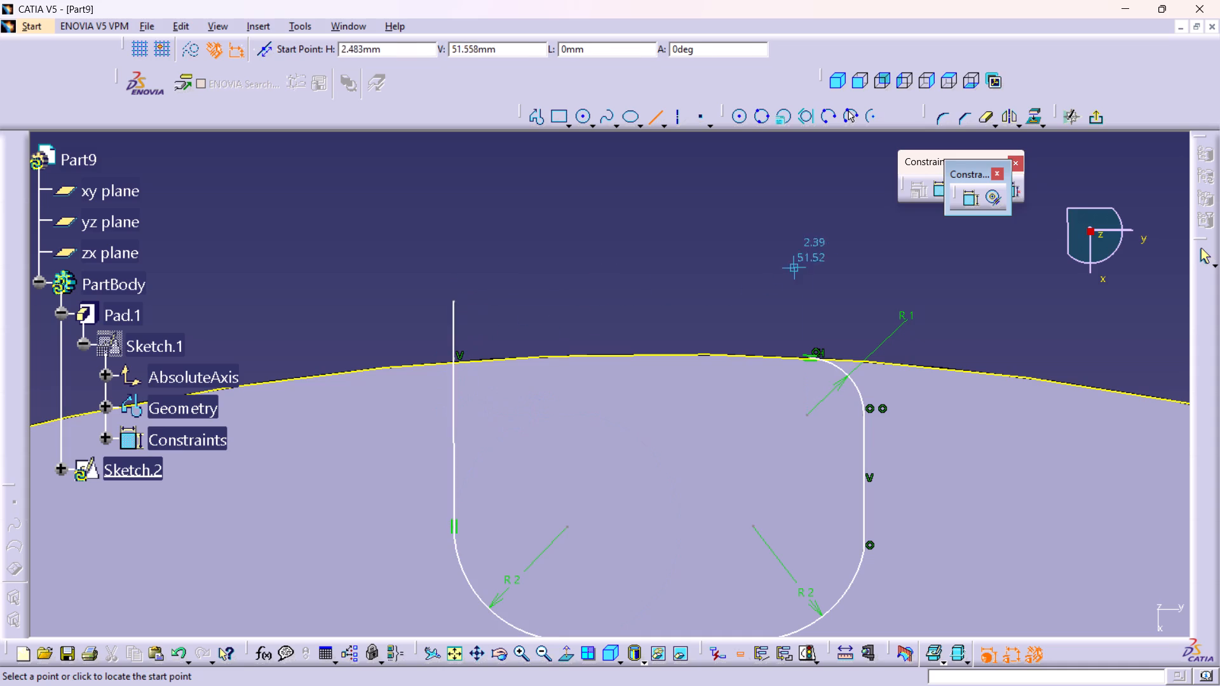
click(1202, 252)
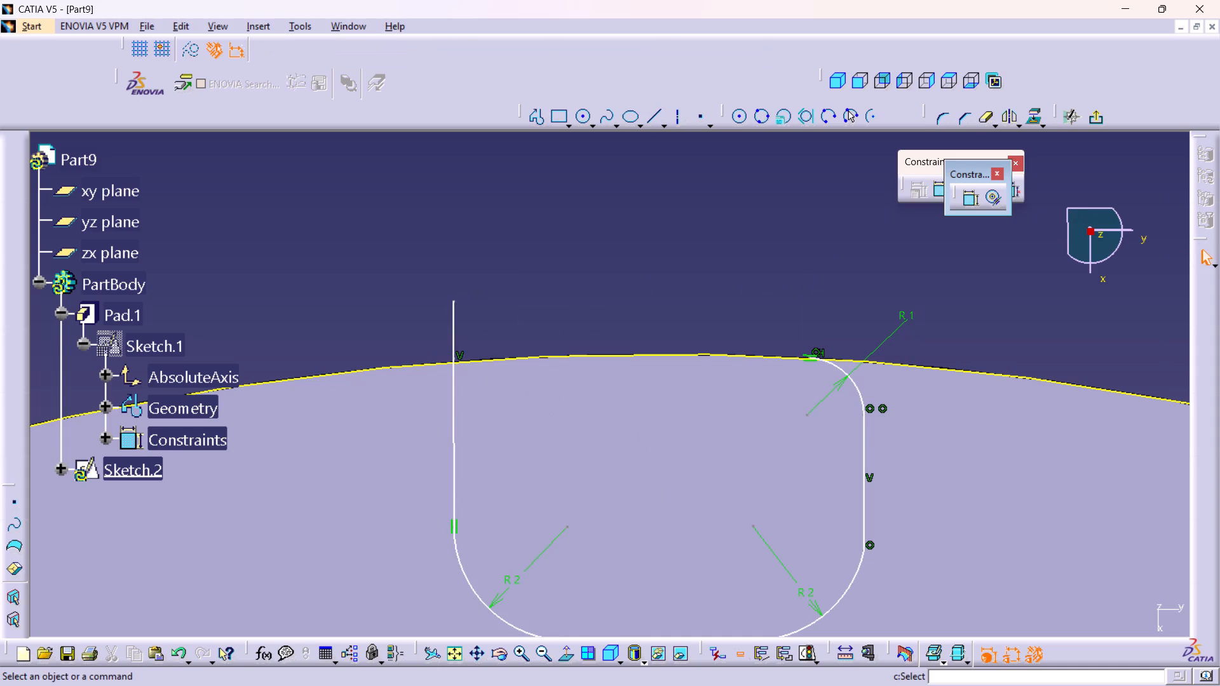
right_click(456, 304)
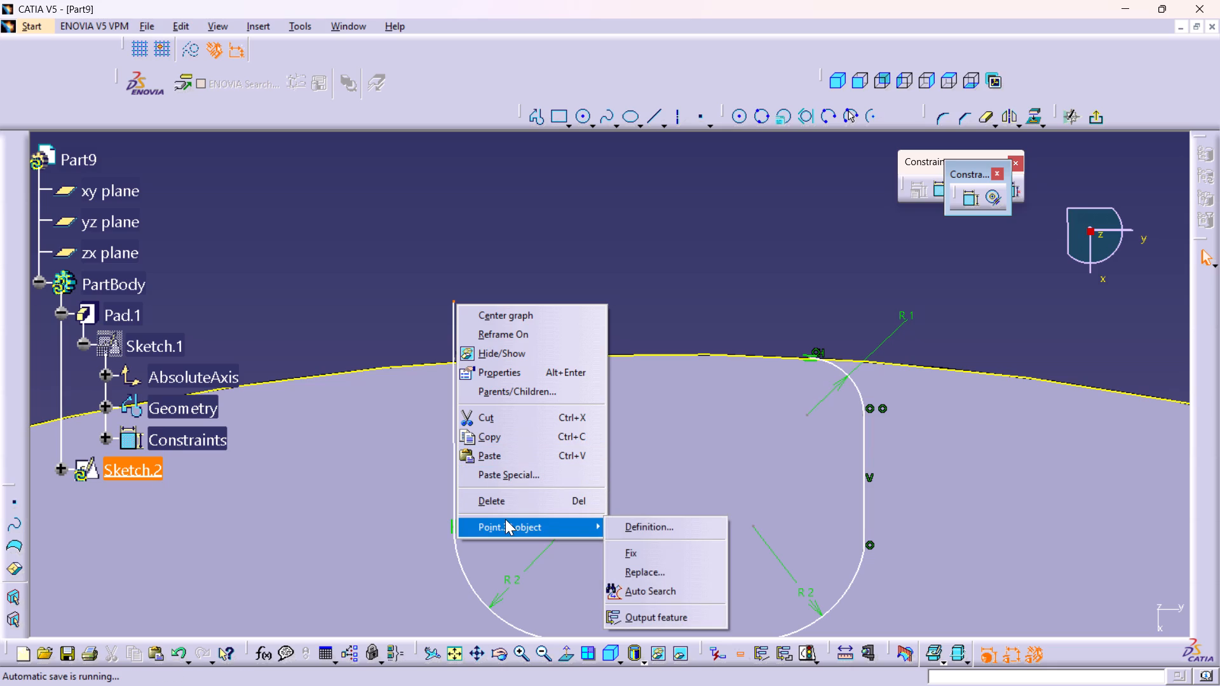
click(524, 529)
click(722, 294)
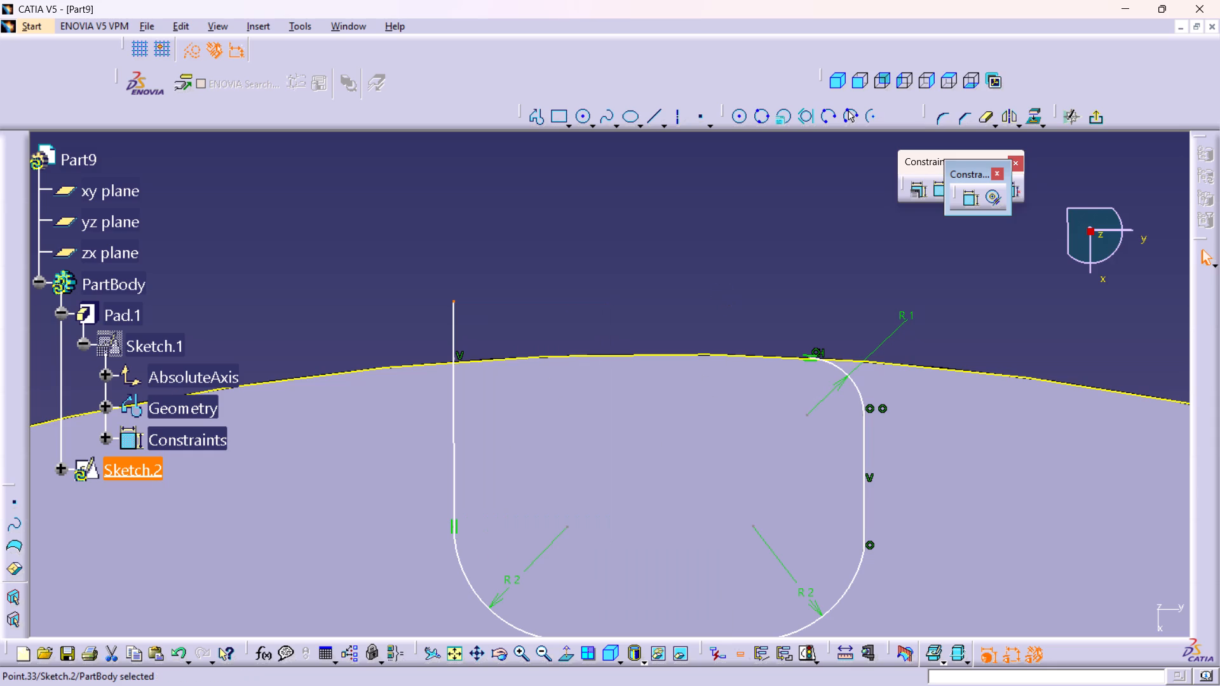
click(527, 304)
Apply a Vertical constraint to the new left side line.
right_click(454, 396)
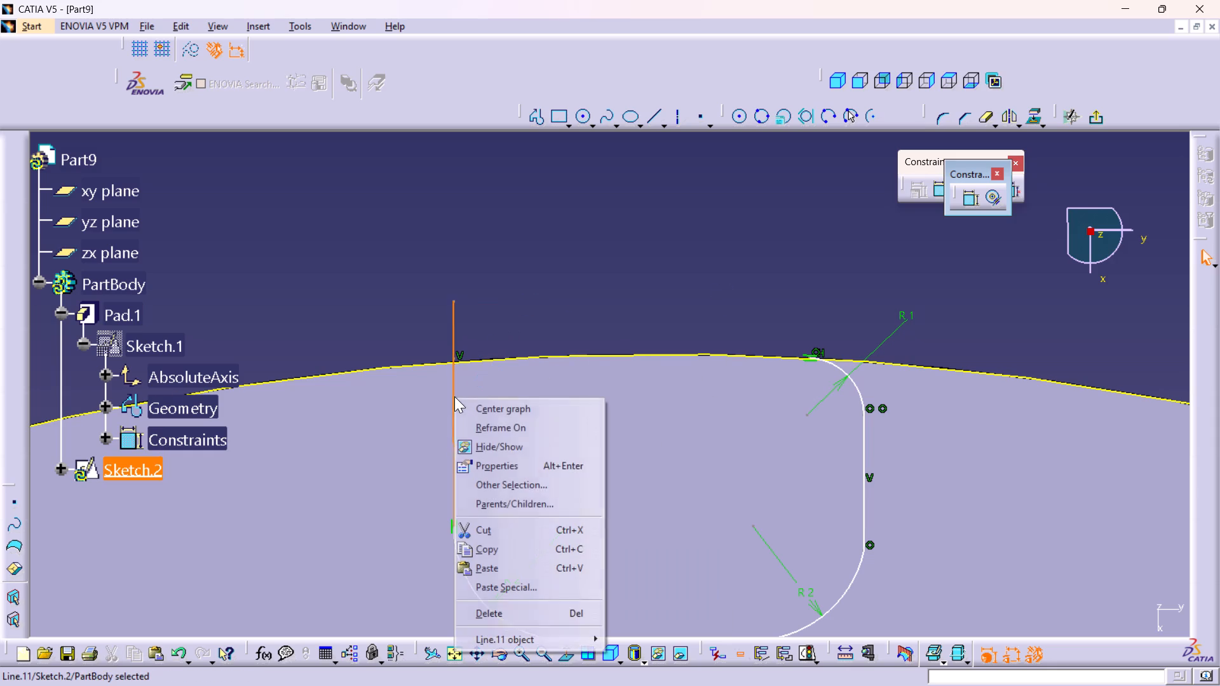
click(517, 637)
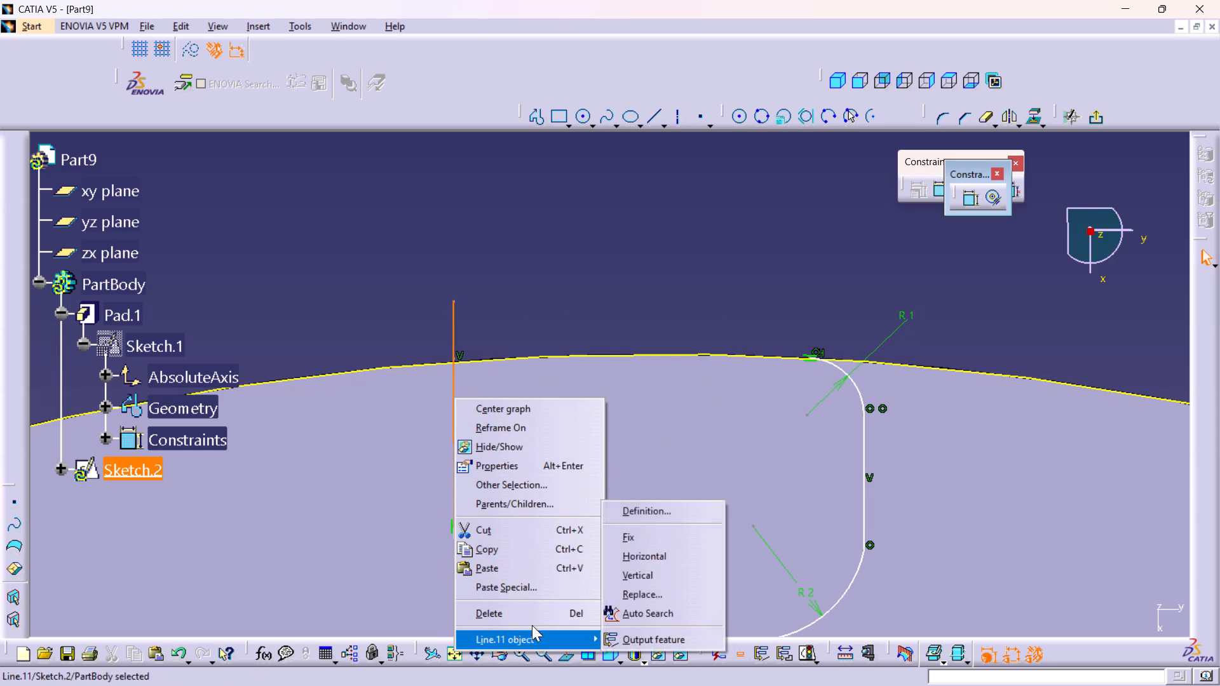
click(583, 637)
click(640, 577)
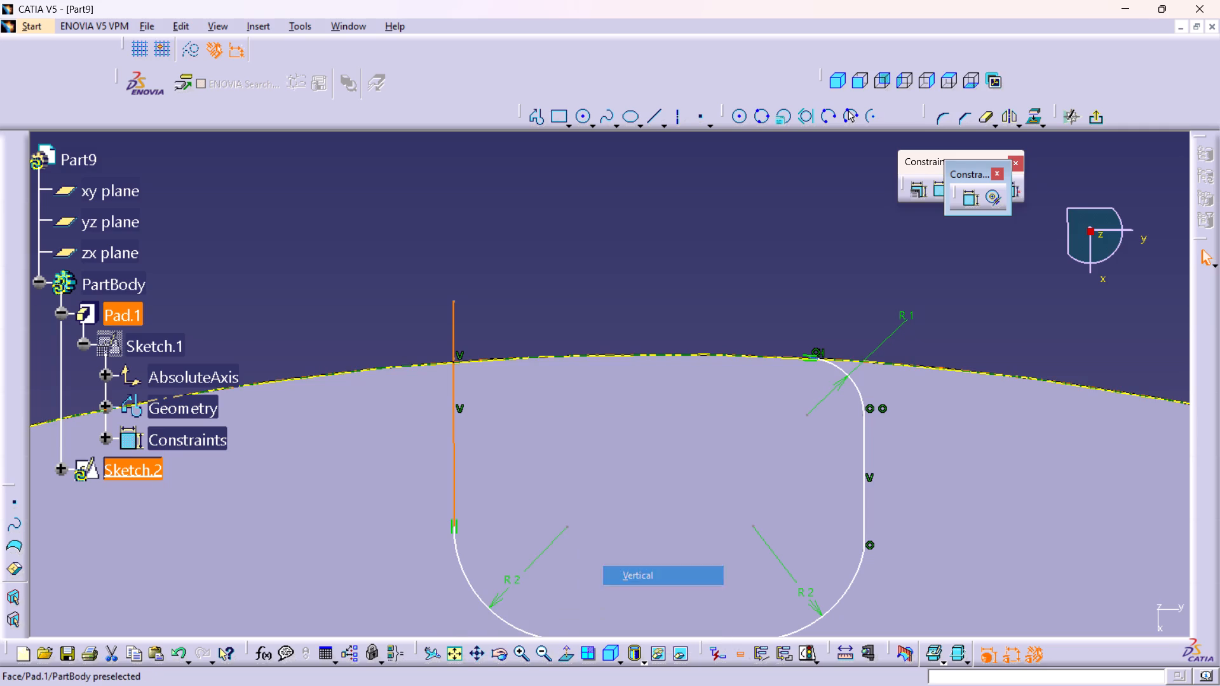
click(598, 314)
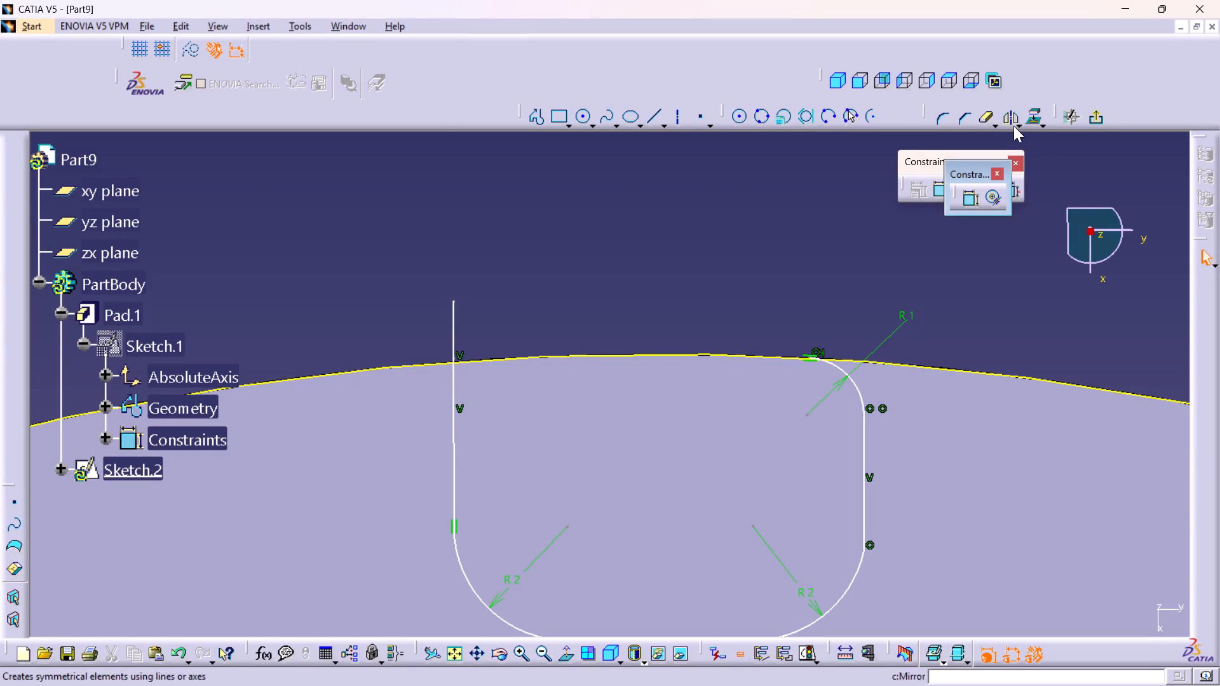
Trim off the portion of the left side line that extends above the rim.
click(988, 119)
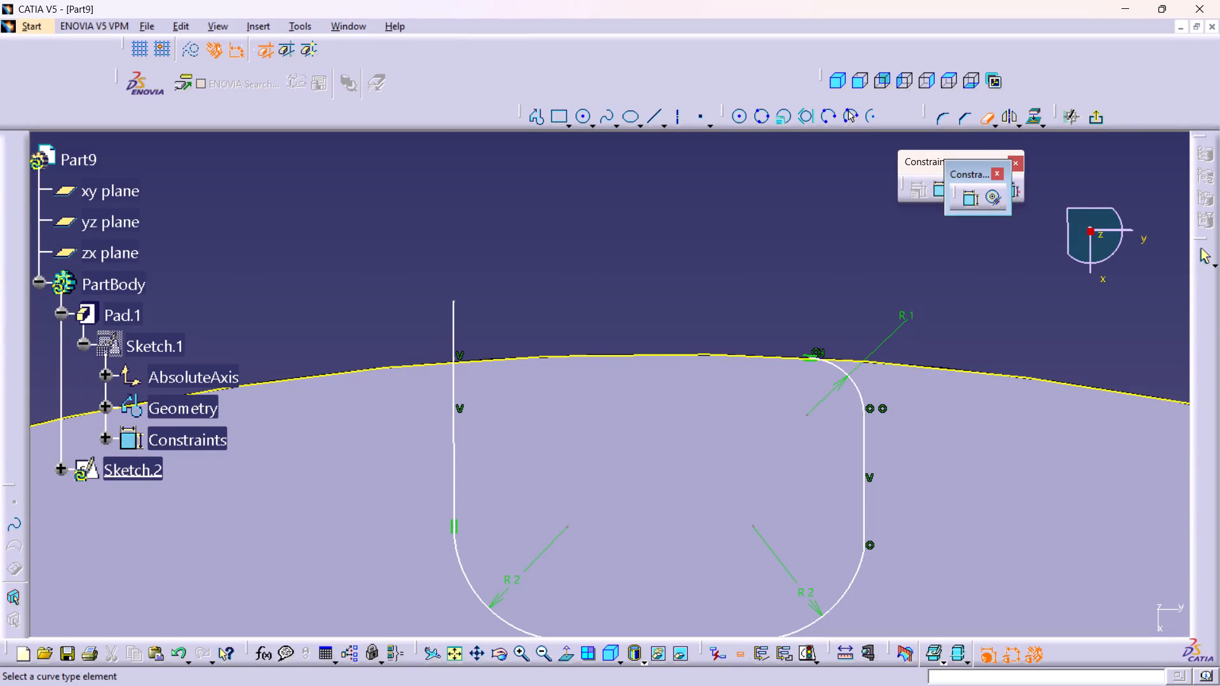
click(453, 340)
click(550, 315)
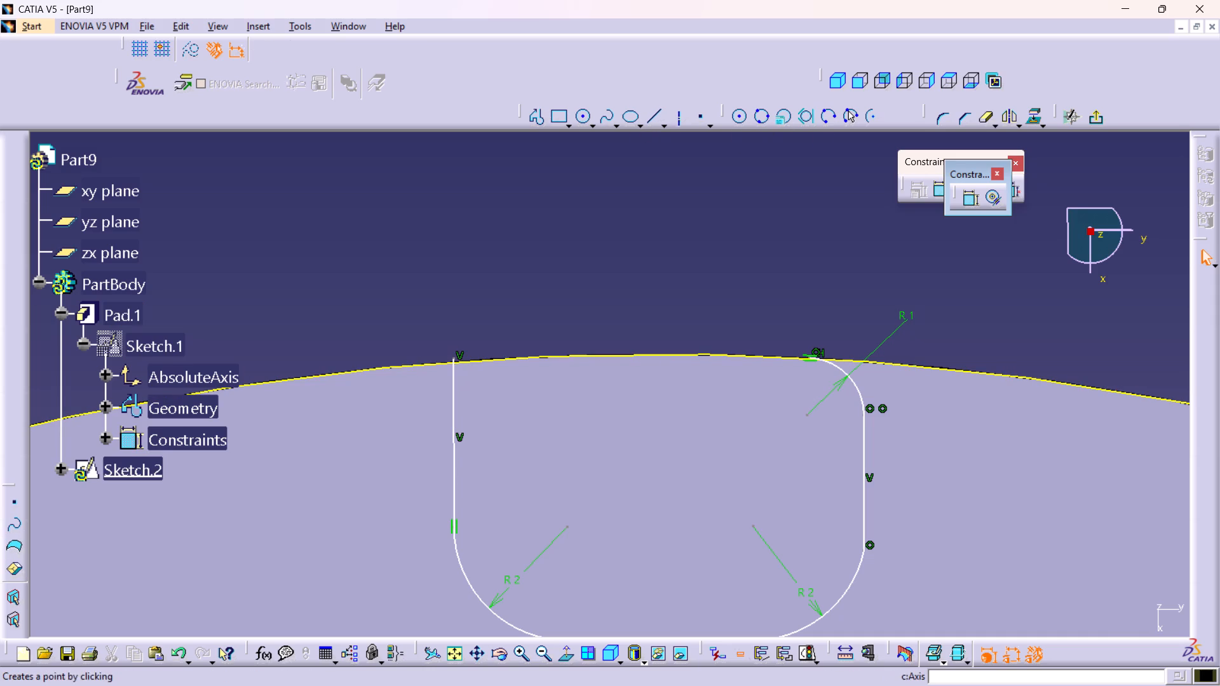
Create a corner of about 1.3 mm radius between the left side line and the projected rim.
click(944, 118)
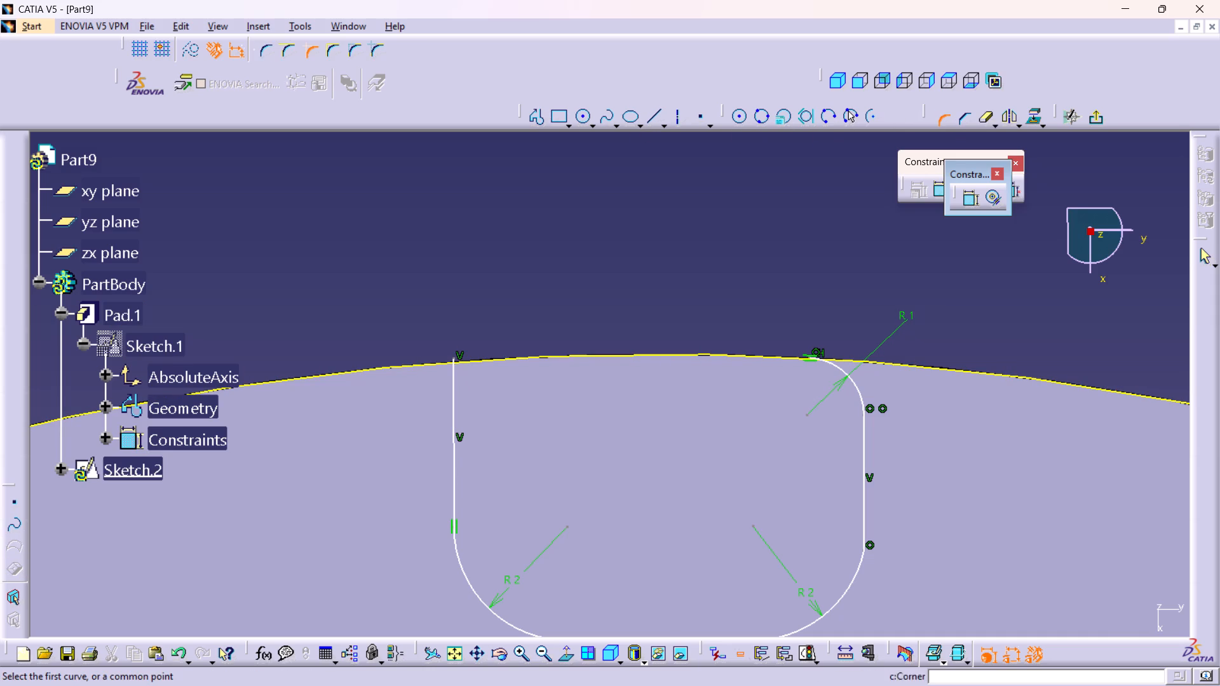
click(456, 391)
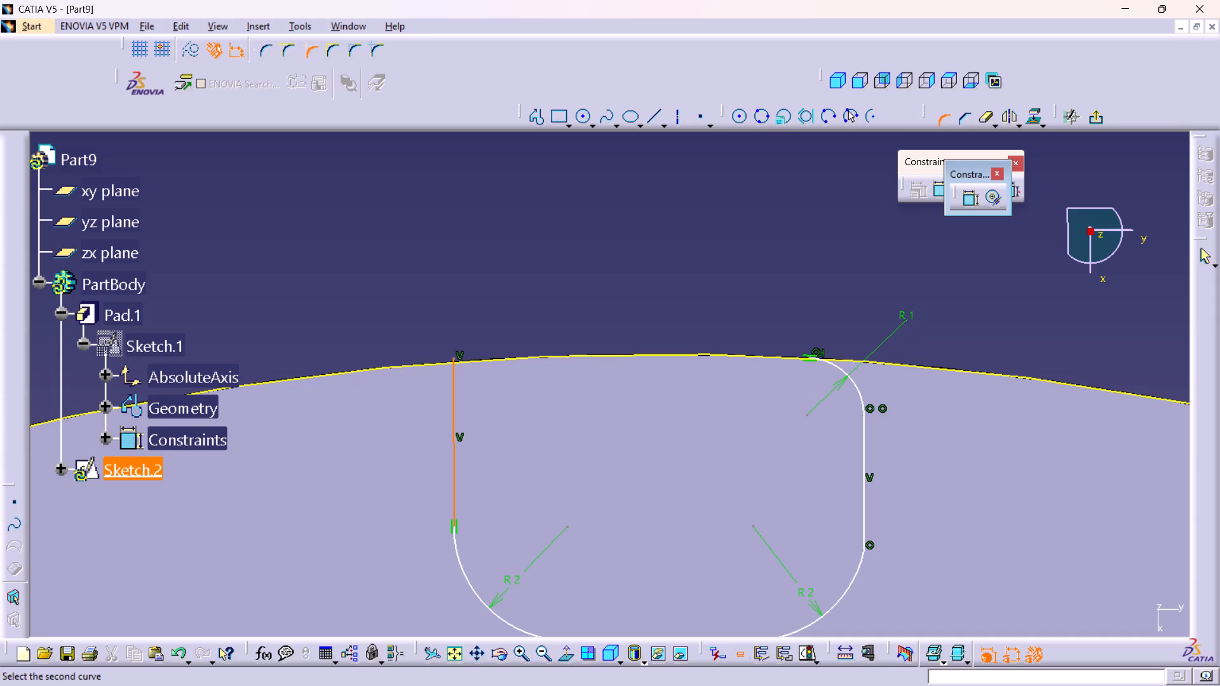
click(499, 360)
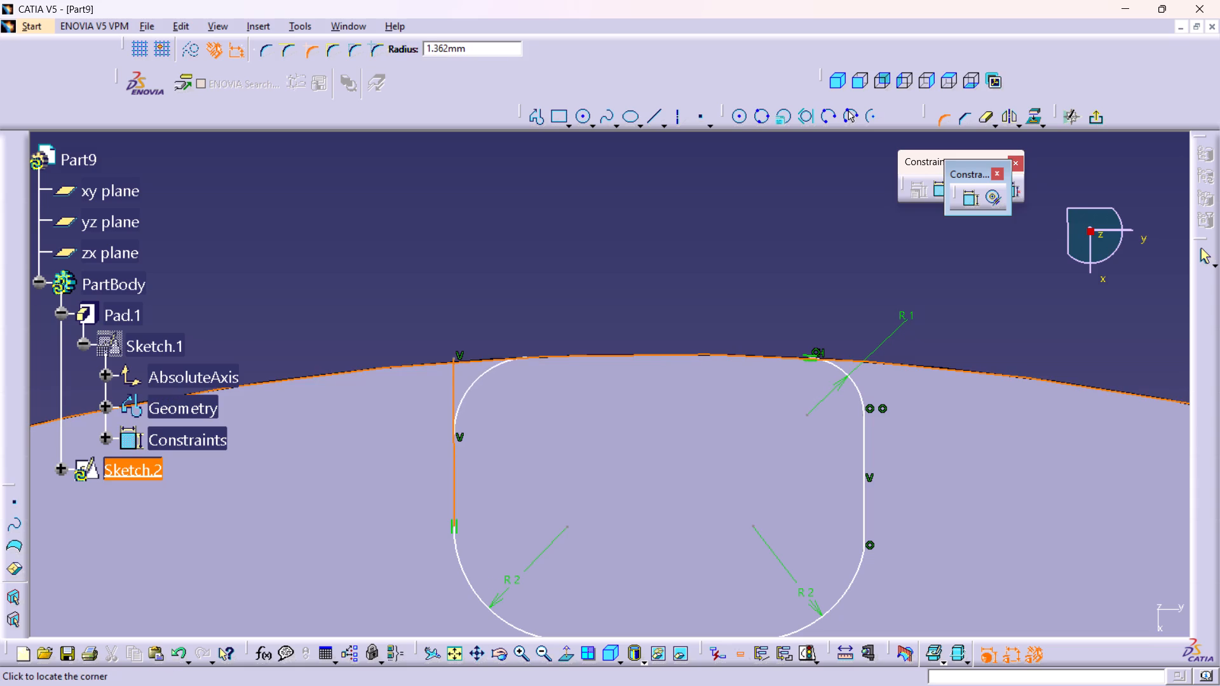
click(485, 371)
Set the radius of the left rim corner to 1 mm.
drag(478, 384, 462, 311)
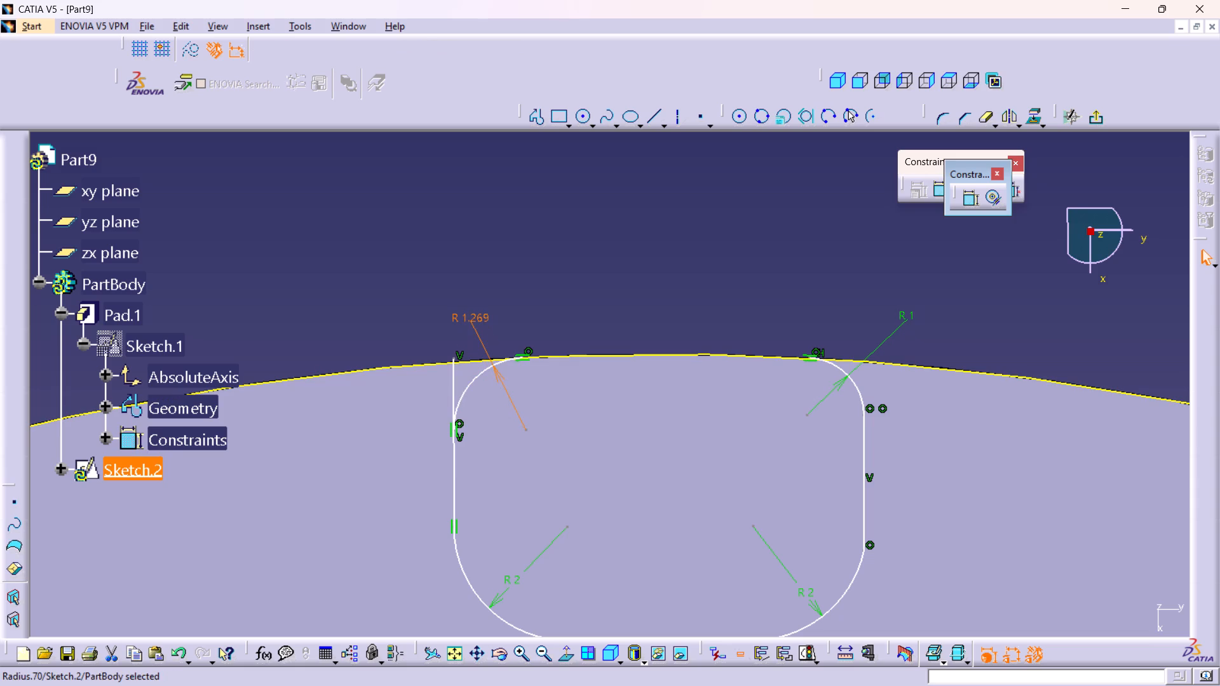
drag(462, 311, 460, 311)
double_click(460, 311)
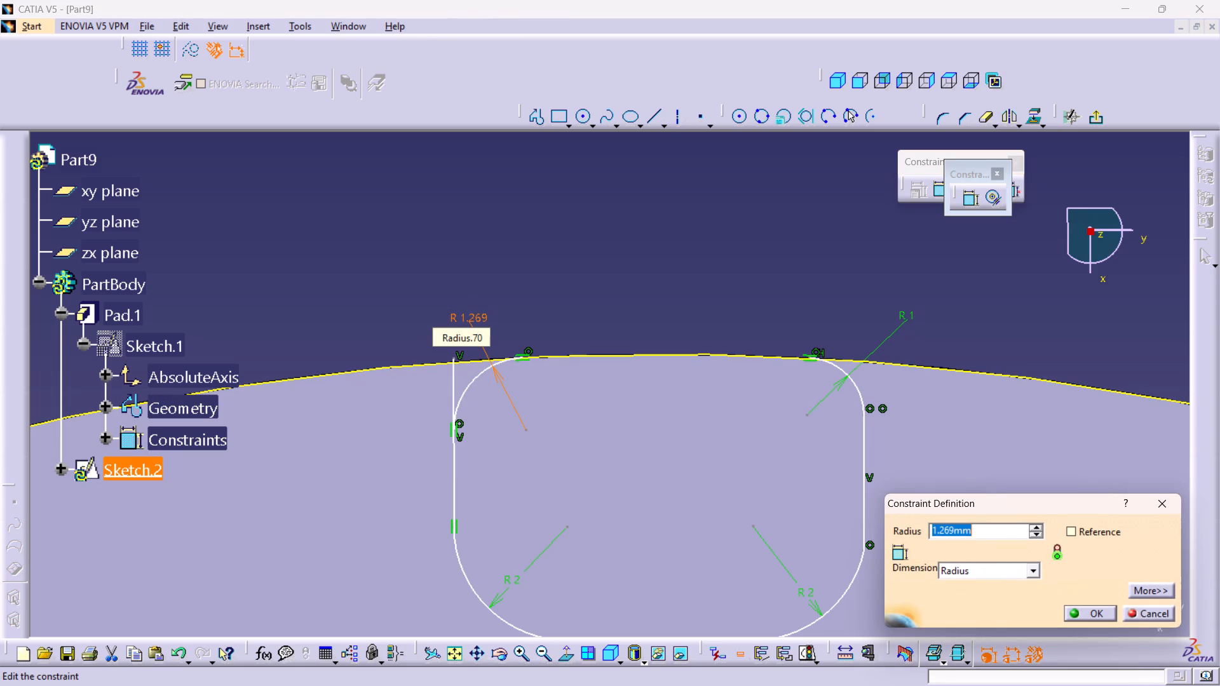
text(1.)
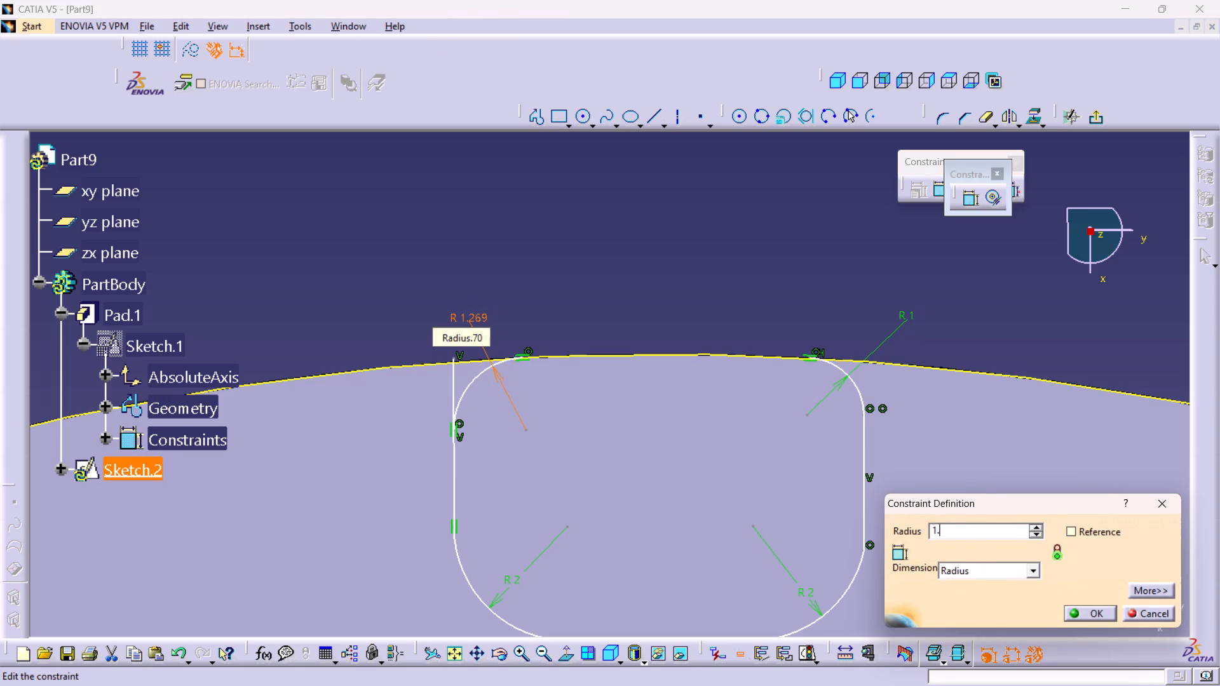
key(BackSpace)
key(Return)
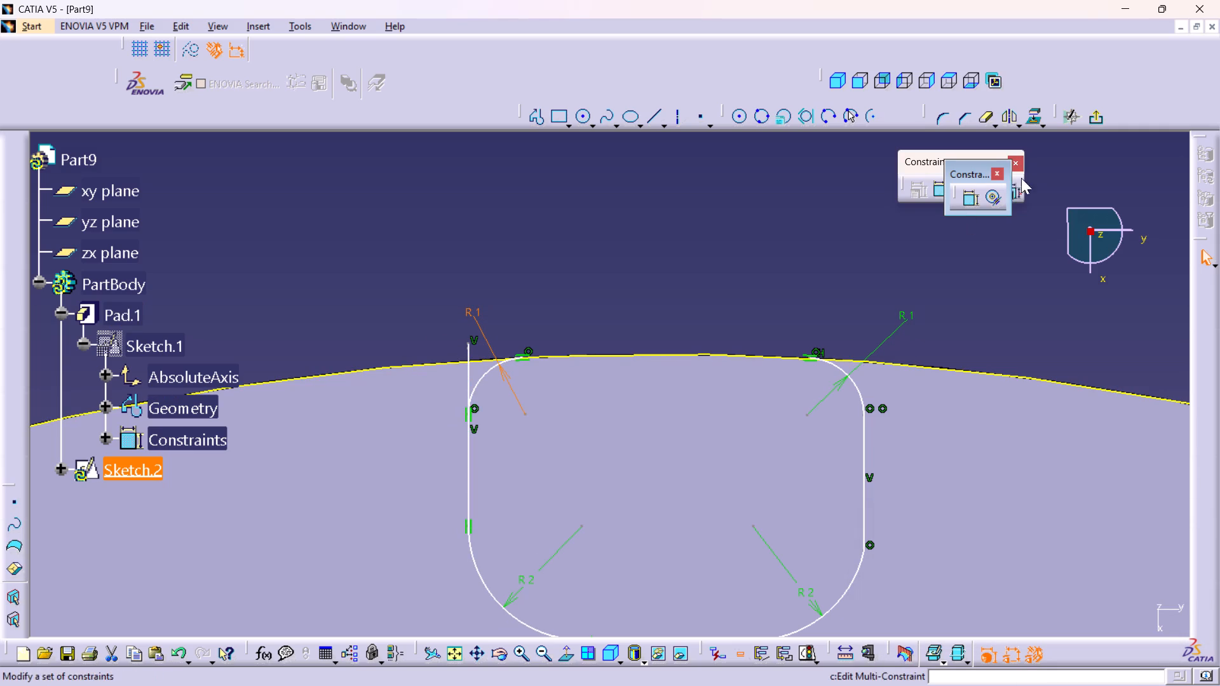
Trim off the stub of the left side line that sticks out above the projected rim.
click(989, 117)
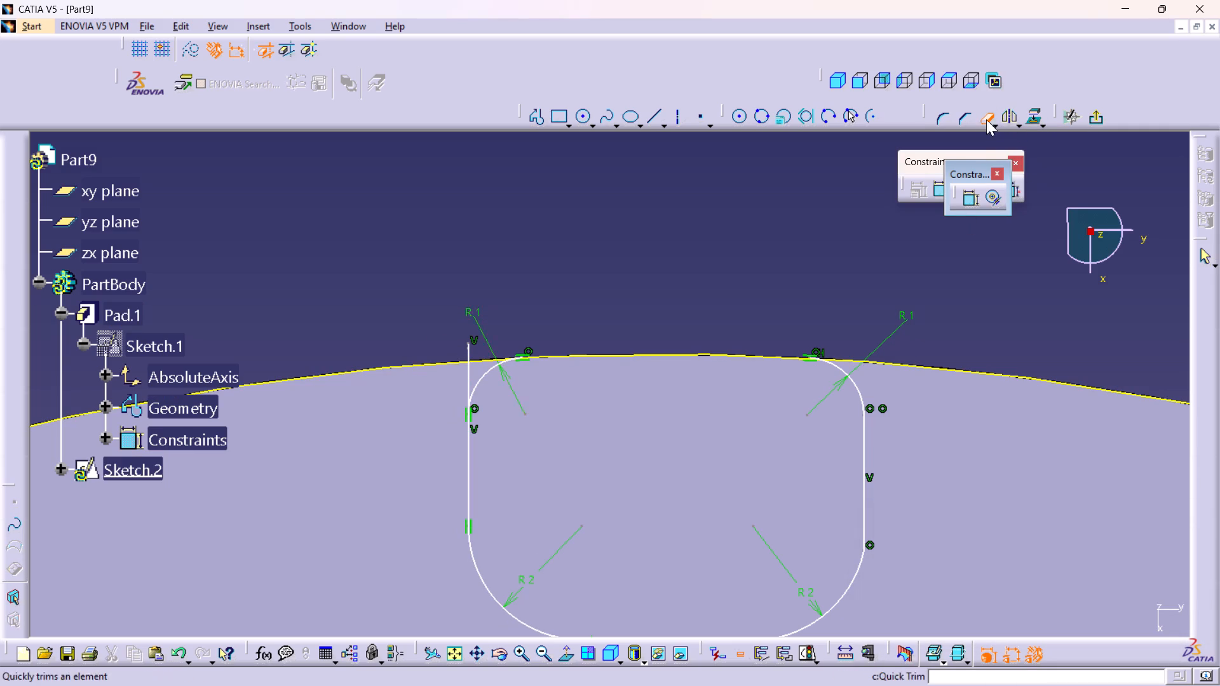
click(468, 353)
click(469, 379)
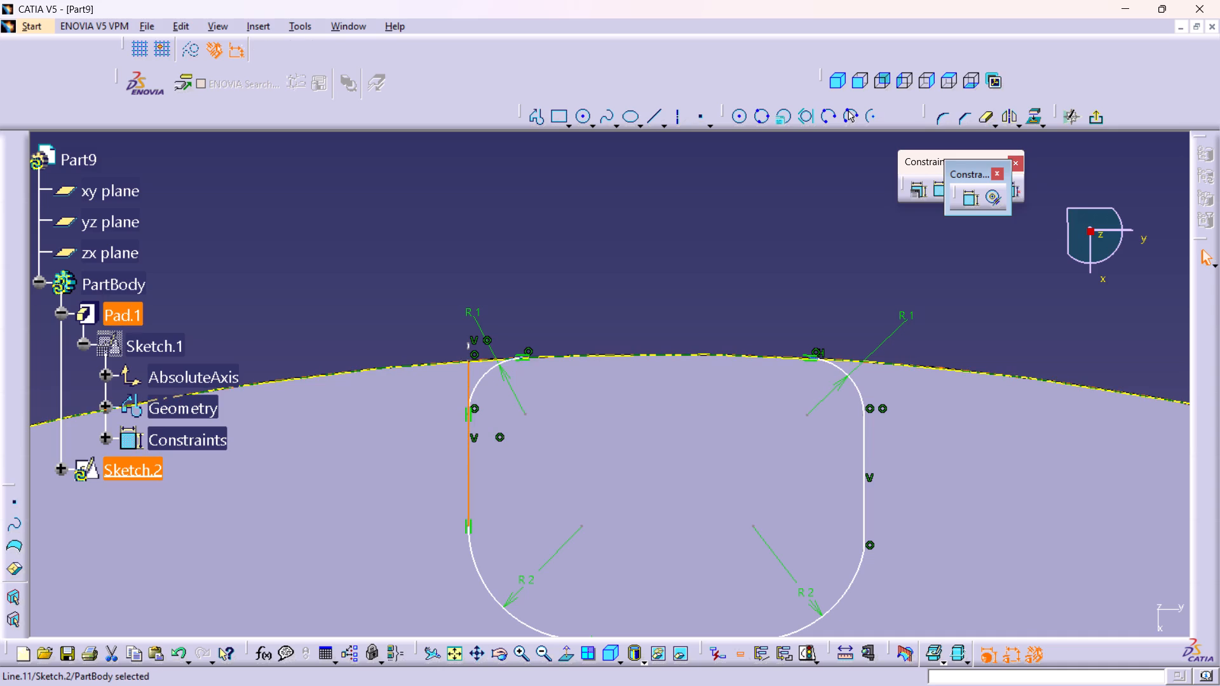
click(693, 236)
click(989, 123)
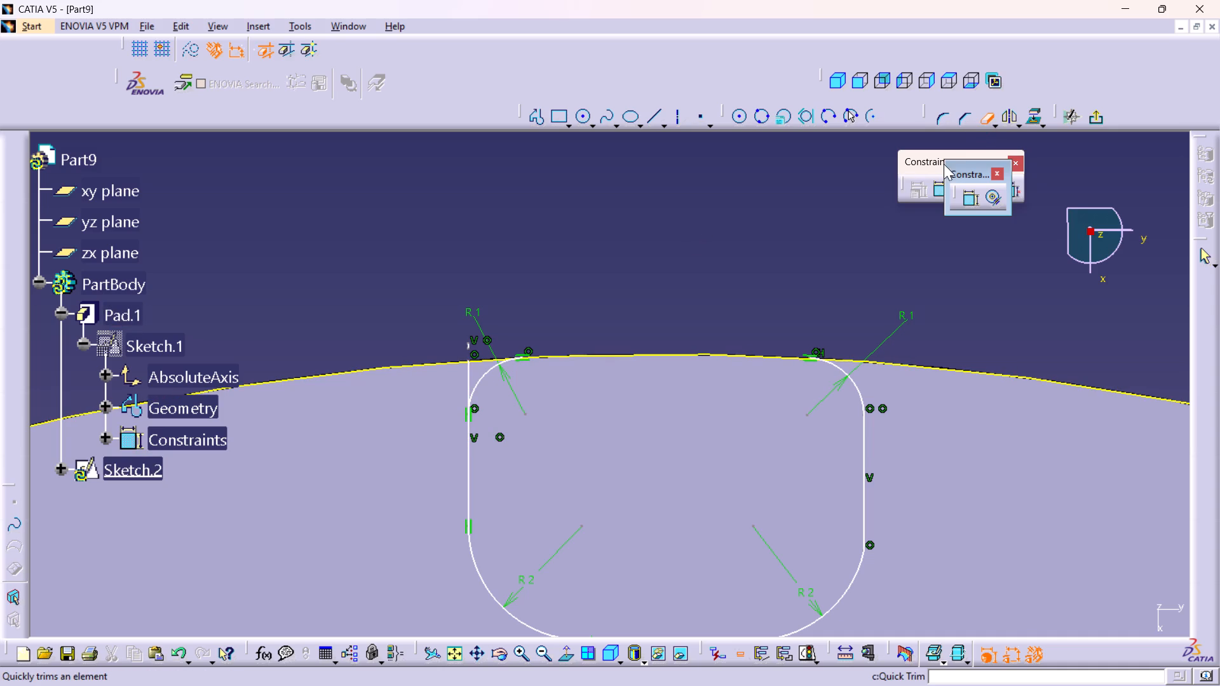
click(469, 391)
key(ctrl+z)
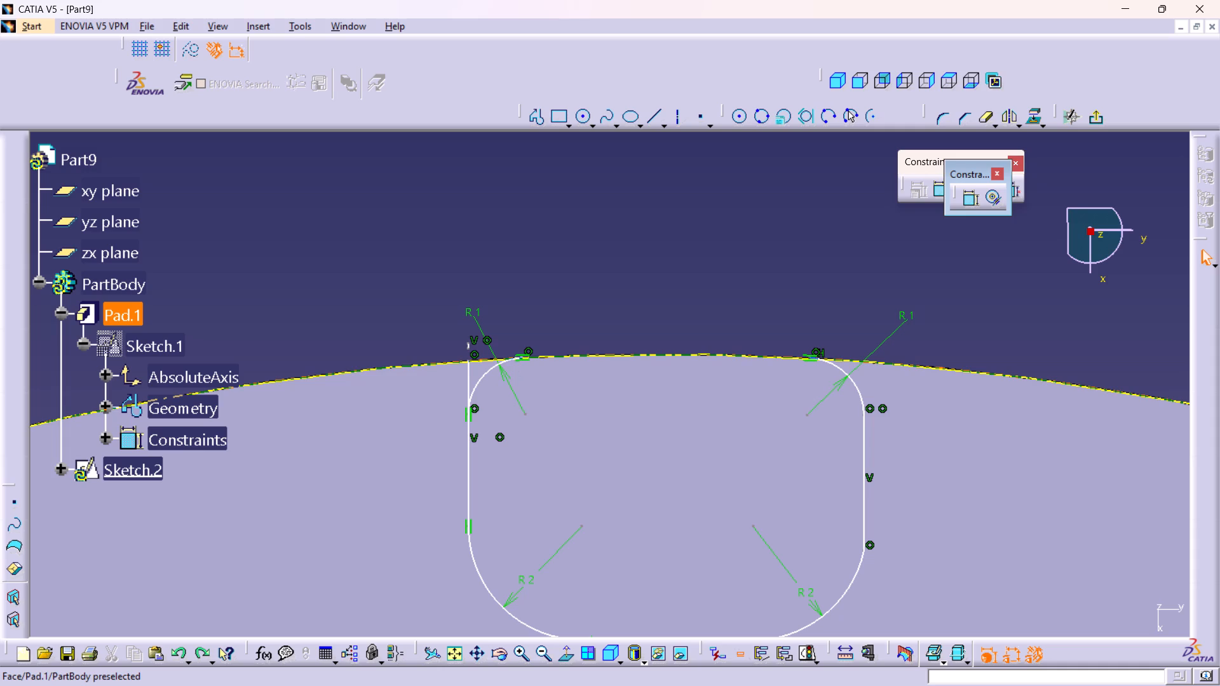
Trim away the leftover piece of the left side line between the 1 mm corner and the rim.
click(991, 121)
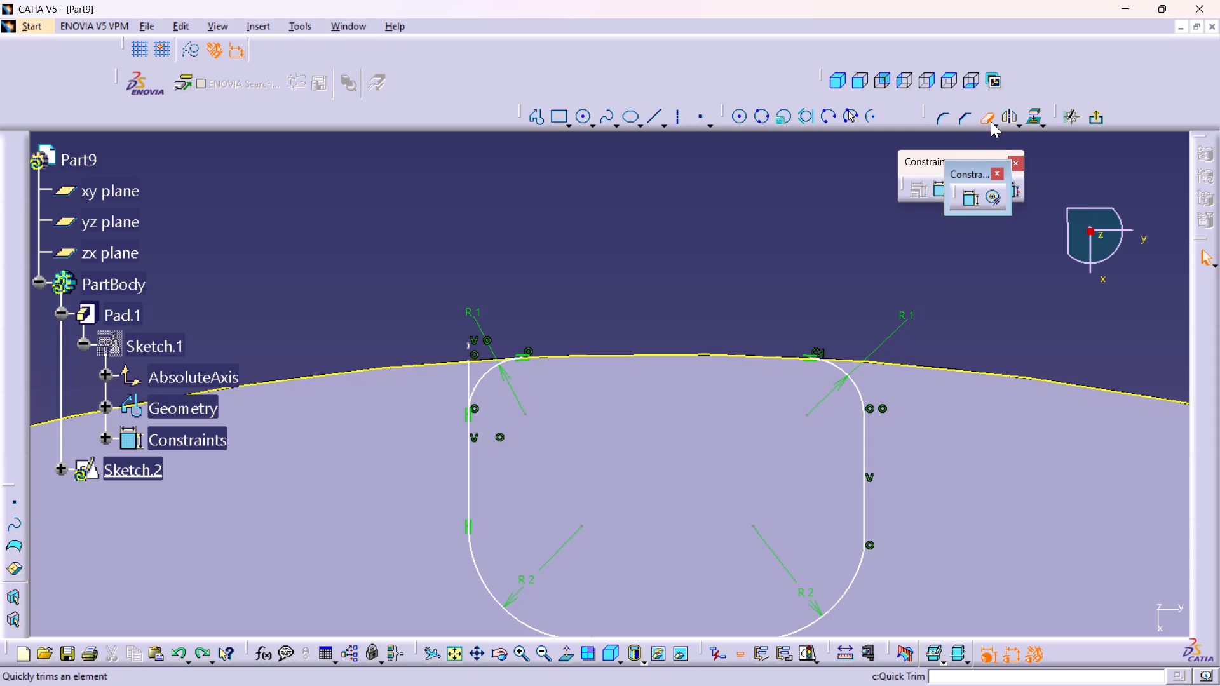
click(466, 370)
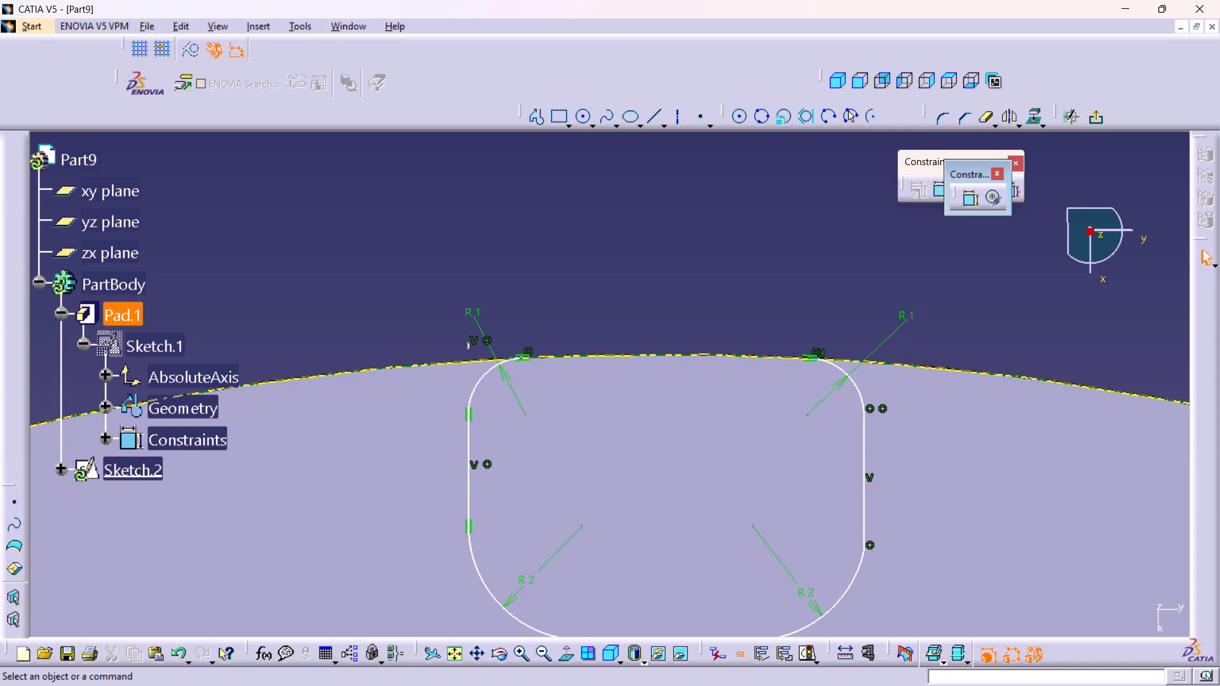
click(433, 289)
Delete the stray point left above the rim at the end of the trimmed left side line.
click(467, 344)
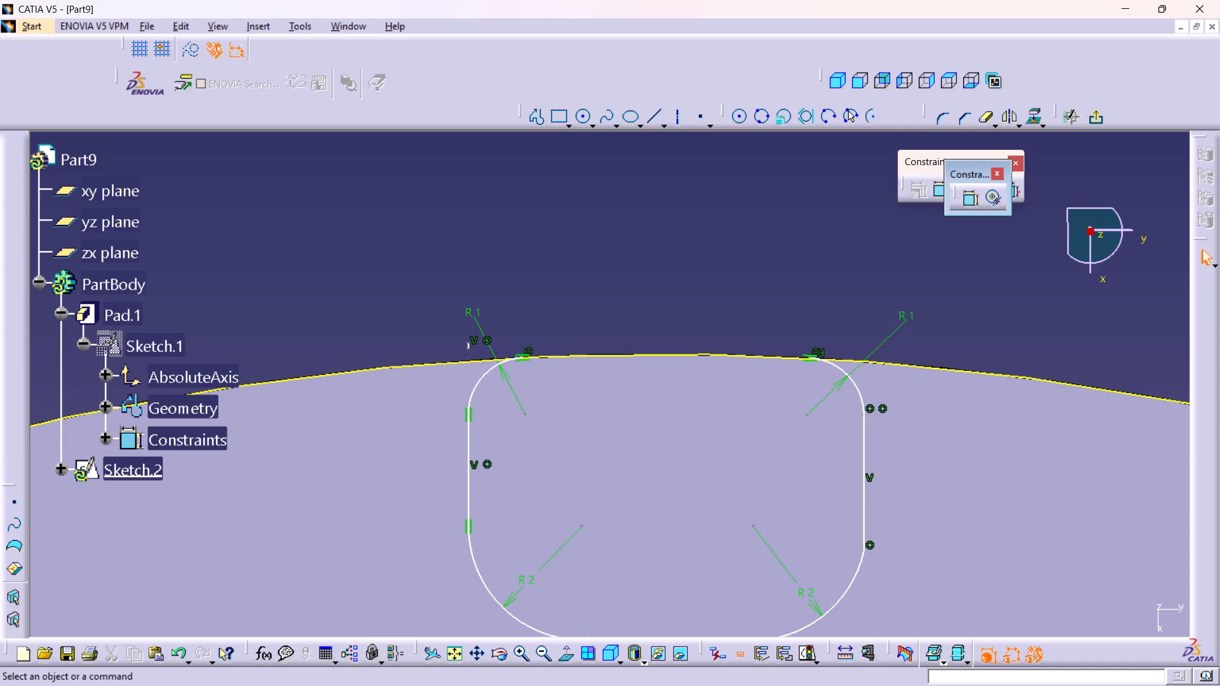
right_click(466, 342)
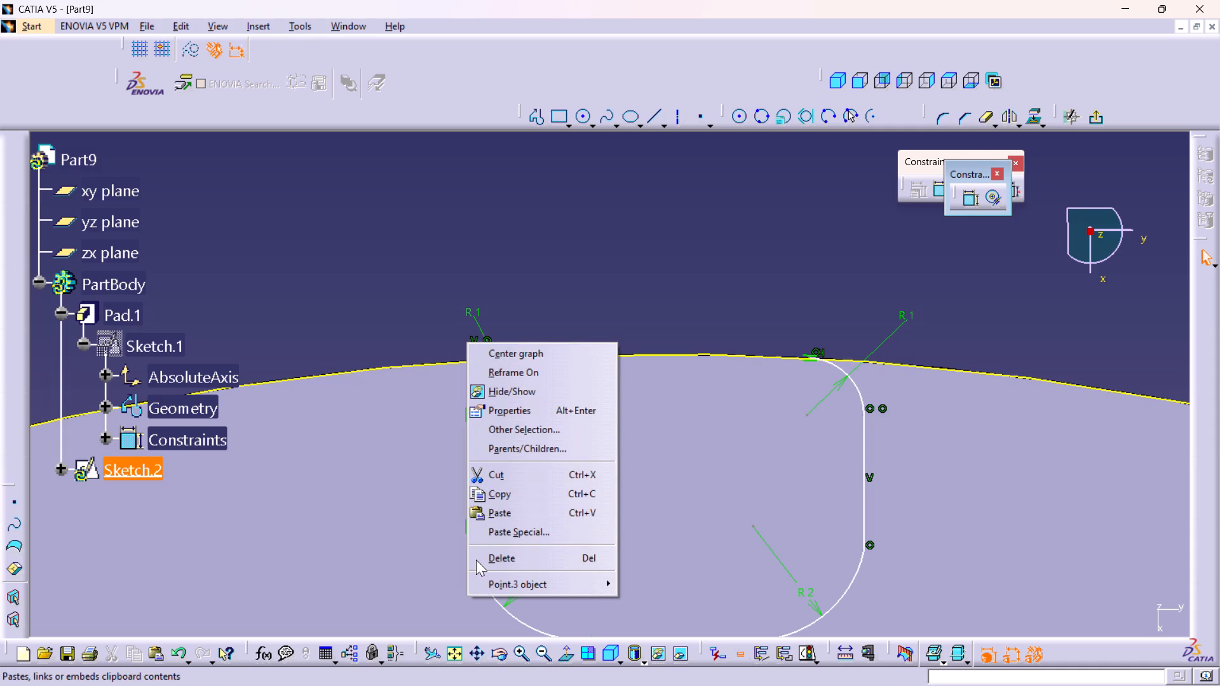
click(480, 560)
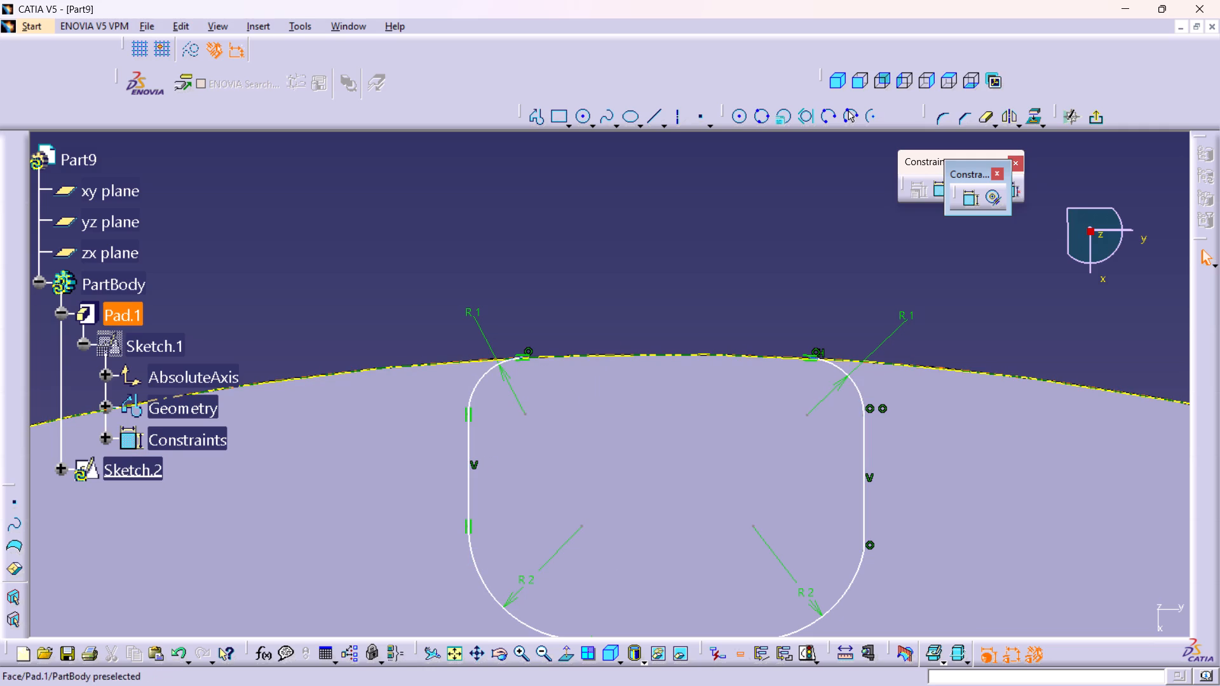
Constrain the notch's left and right side lines to be symmetric about the sketch's vertical axis.
click(965, 201)
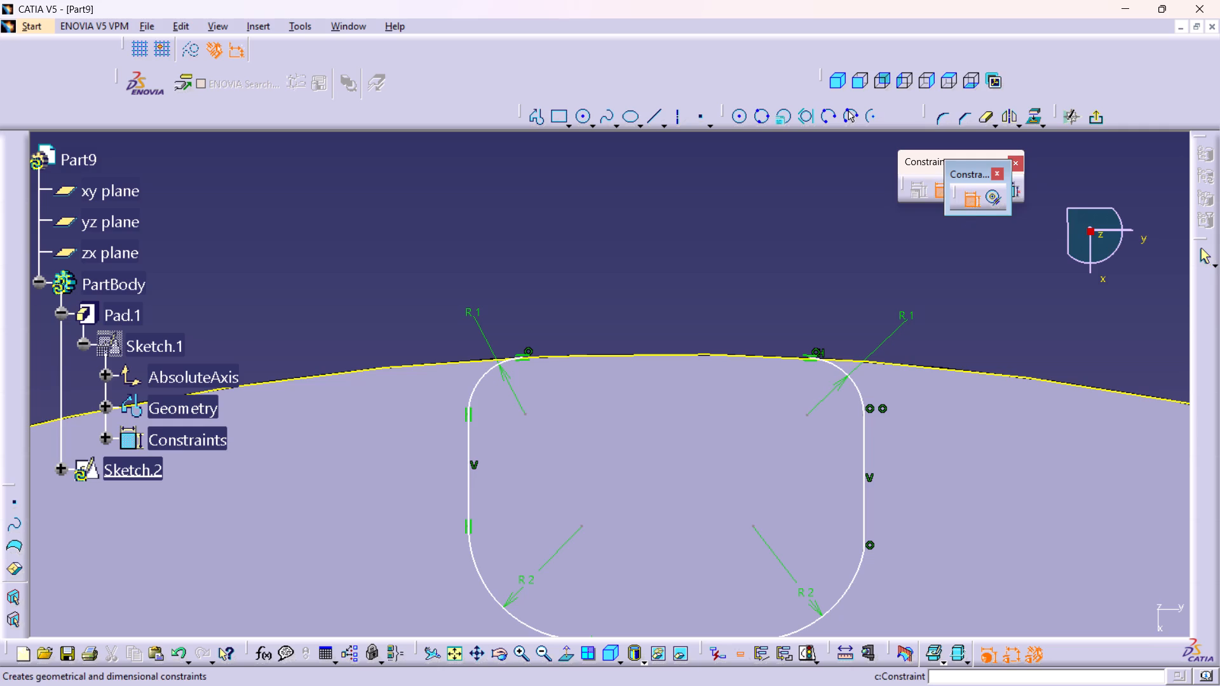
click(965, 217)
click(974, 200)
double_click(974, 200)
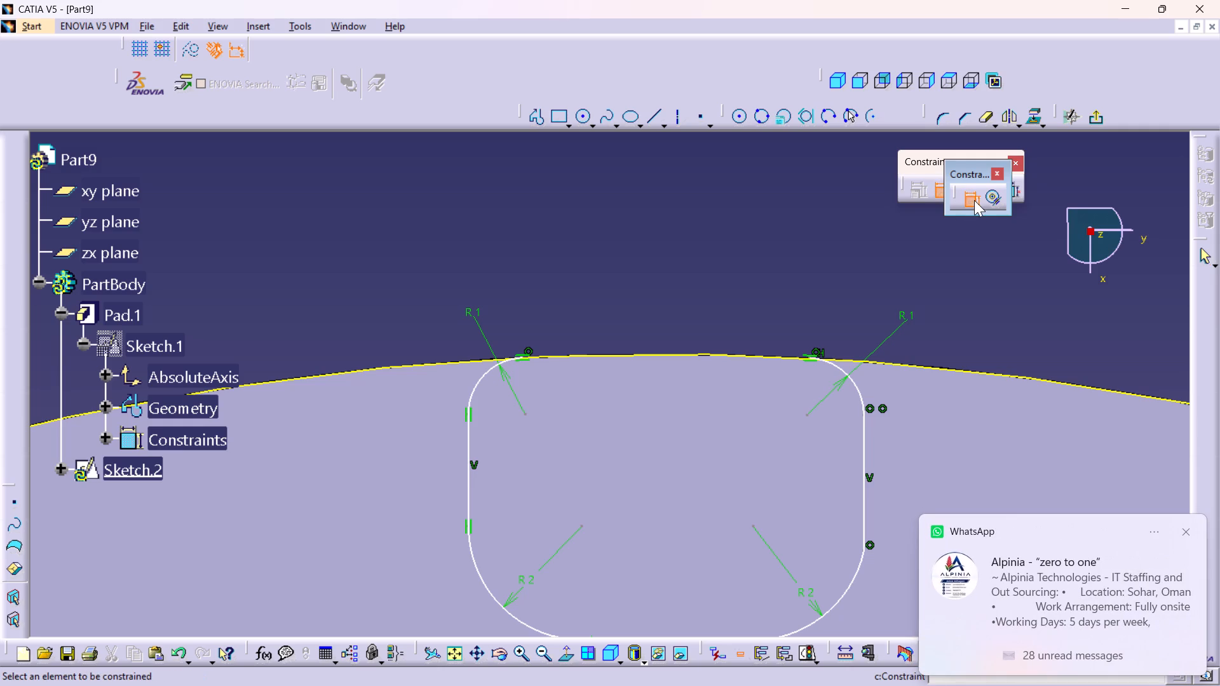
click(474, 466)
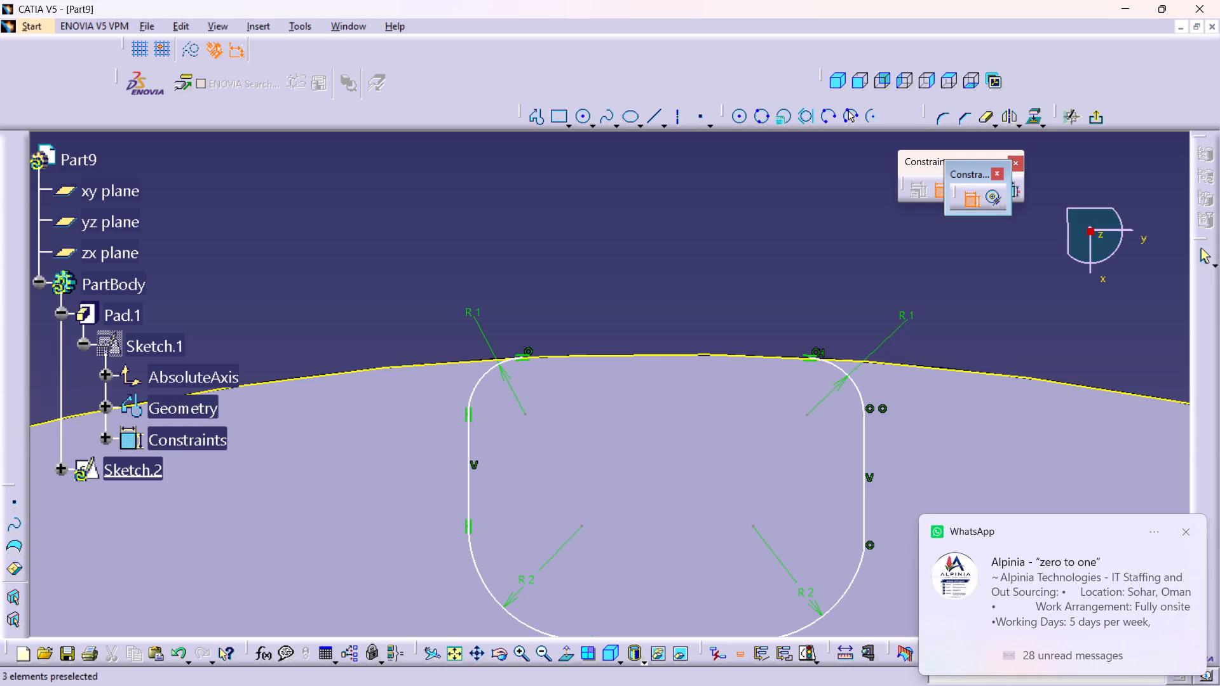
click(470, 494)
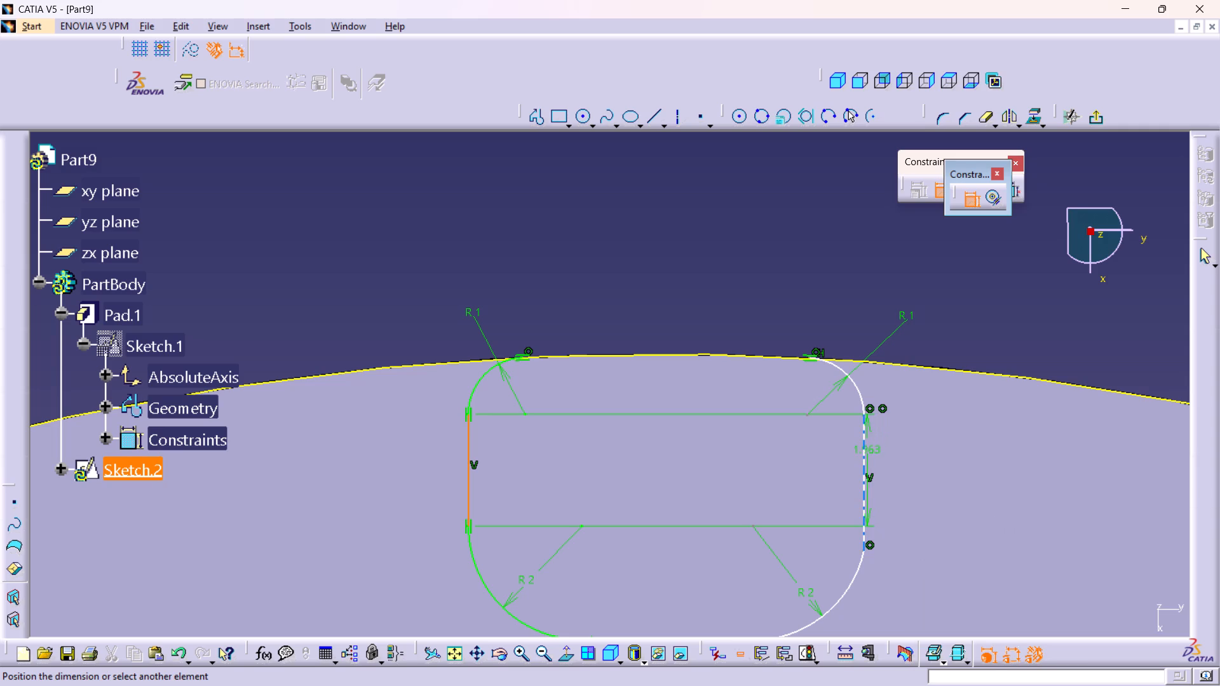
click(866, 459)
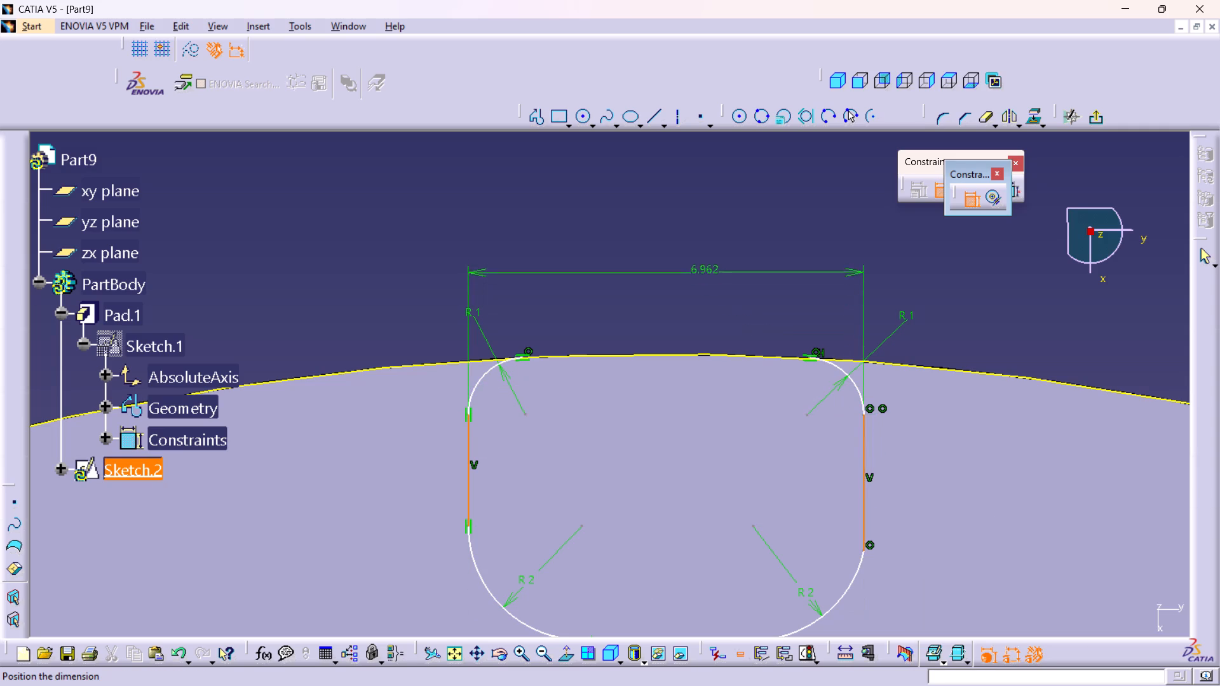
right_click(705, 215)
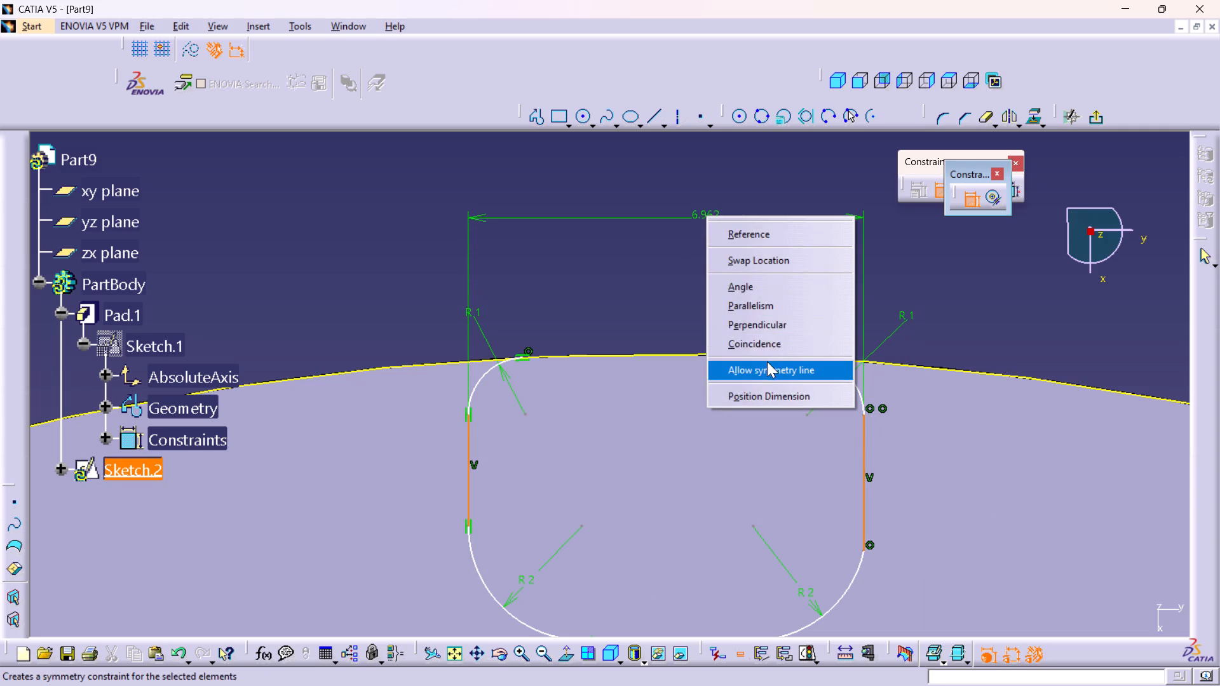
click(767, 361)
middle_drag(640, 224, 648, 316)
right_click(640, 224)
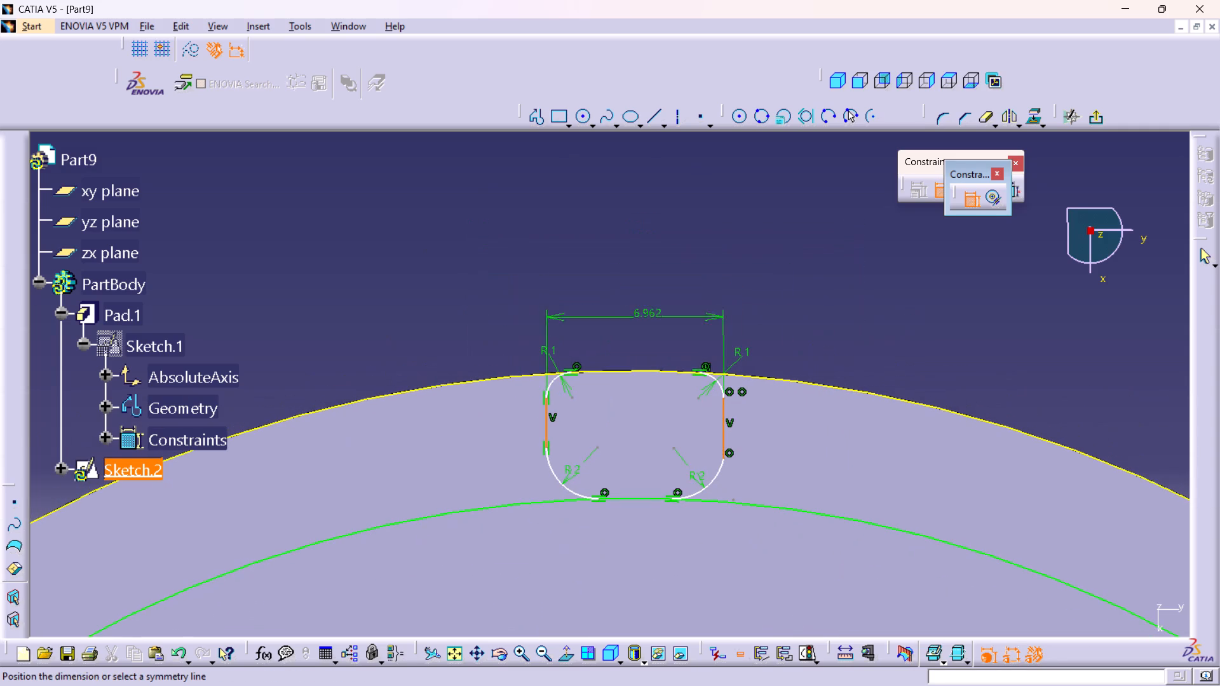
middle_drag(638, 520, 642, 275)
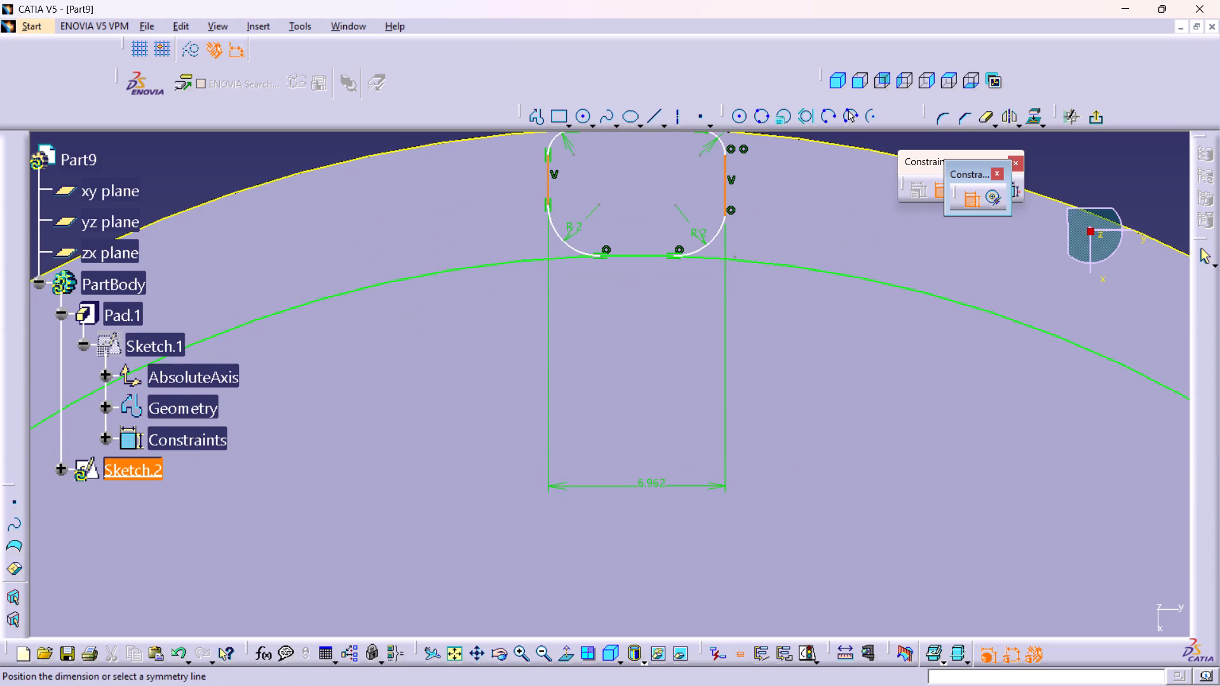
scroll(652, 486, down, 2)
scroll(649, 488, up, 2)
middle_drag(649, 488, 644, 513)
right_click(649, 488)
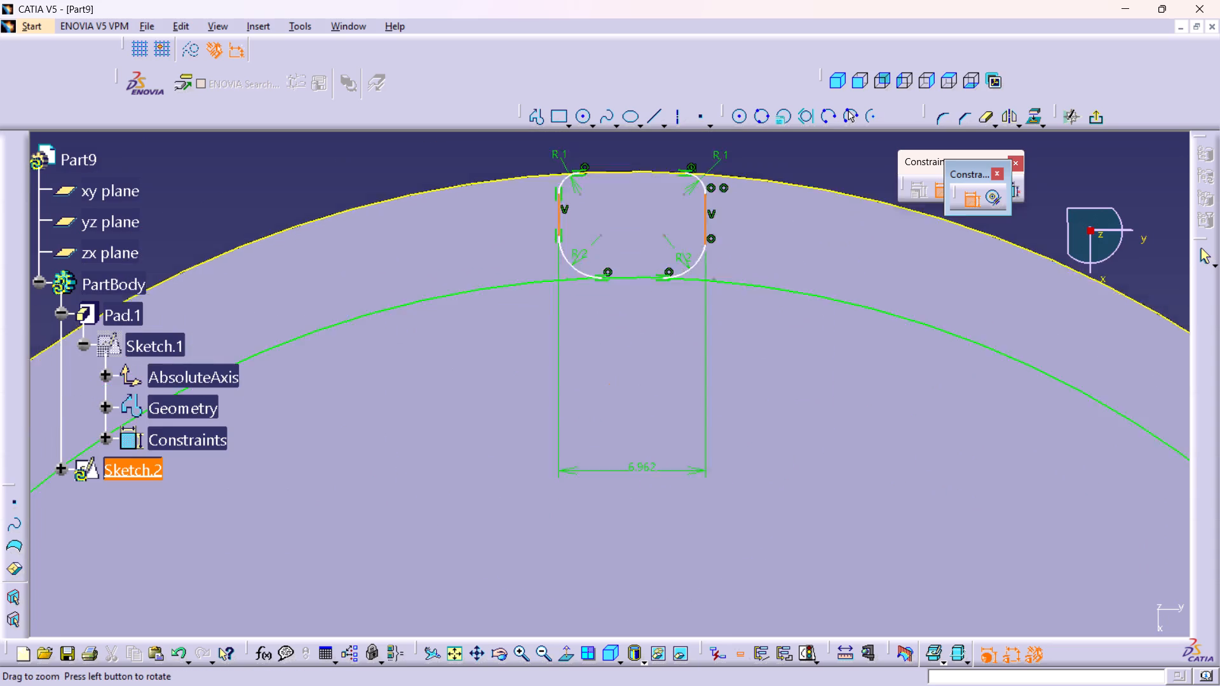
middle_drag(644, 513, 642, 599)
middle_drag(650, 562, 633, 290)
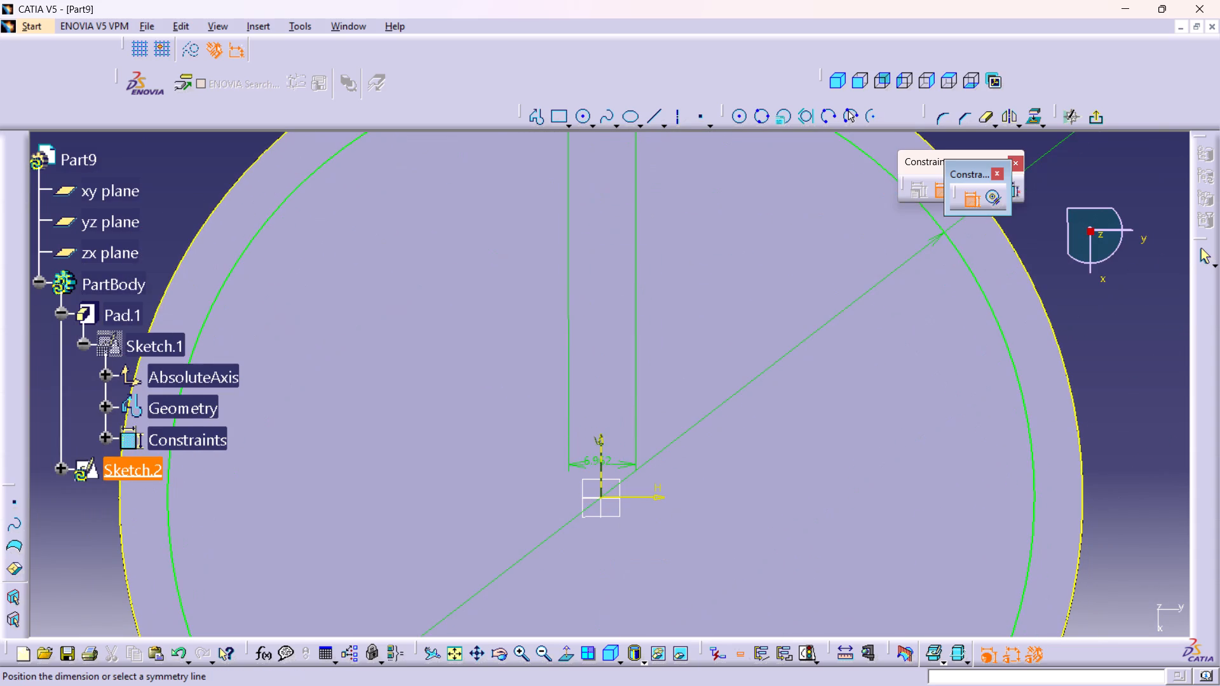
click(598, 464)
Dimension the distance between the notch's two side lines above the rim and set it to 8 mm.
middle_drag(640, 376, 640, 422)
right_click(640, 376)
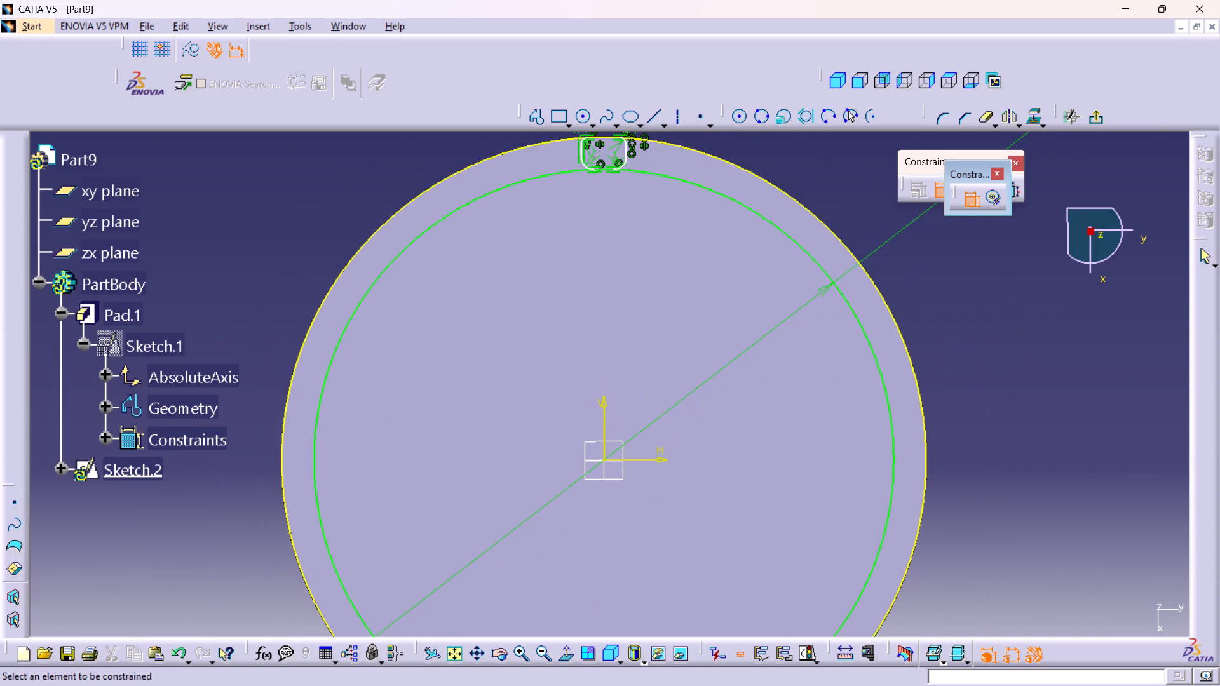
middle_drag(640, 410, 609, 567)
middle_drag(588, 438, 581, 271)
right_click(588, 438)
middle_drag(579, 275, 617, 671)
scroll(609, 615, up, 1)
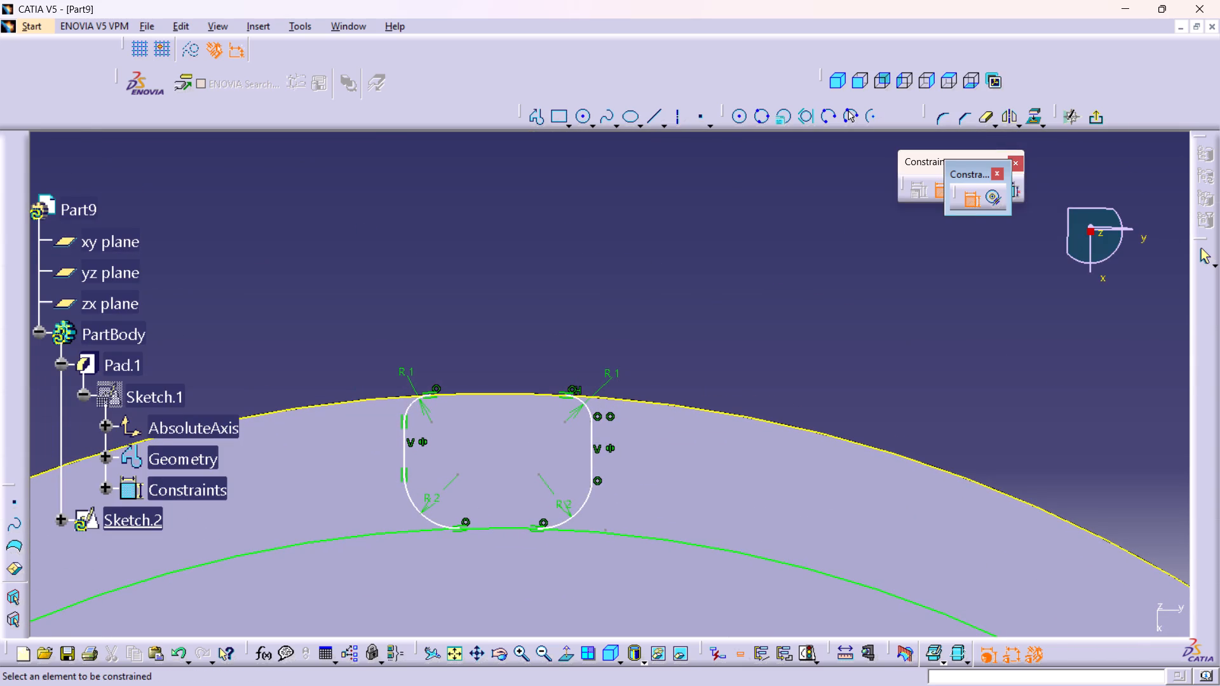
click(405, 445)
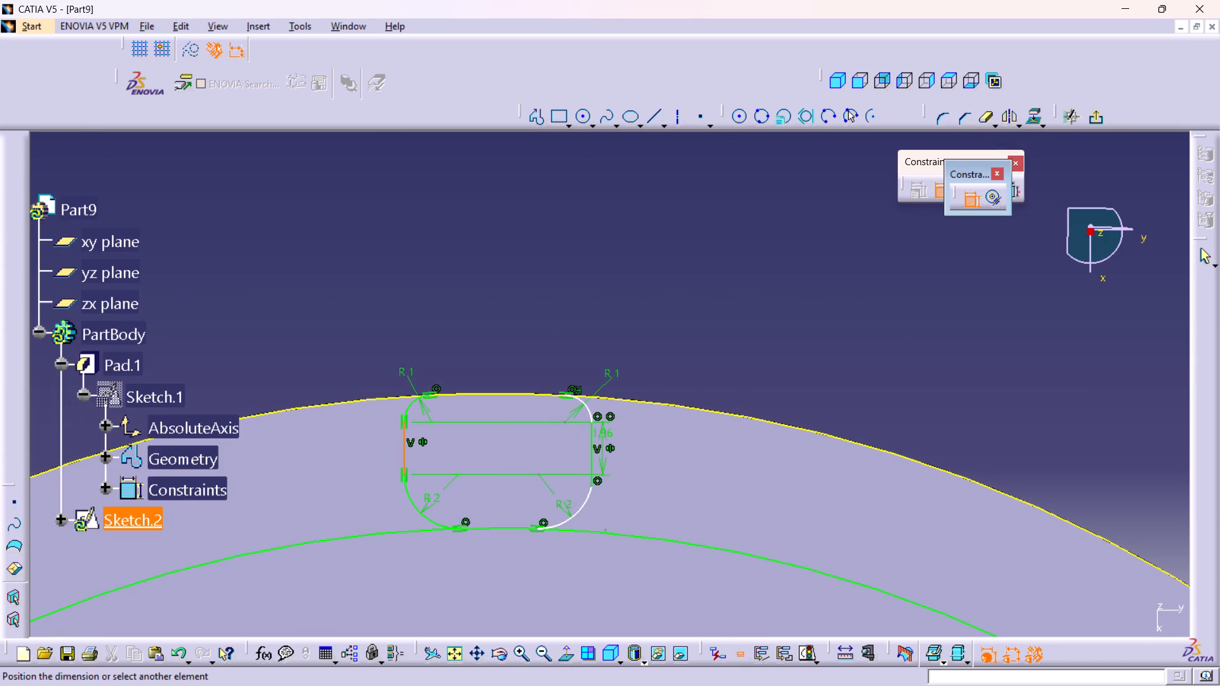
click(593, 449)
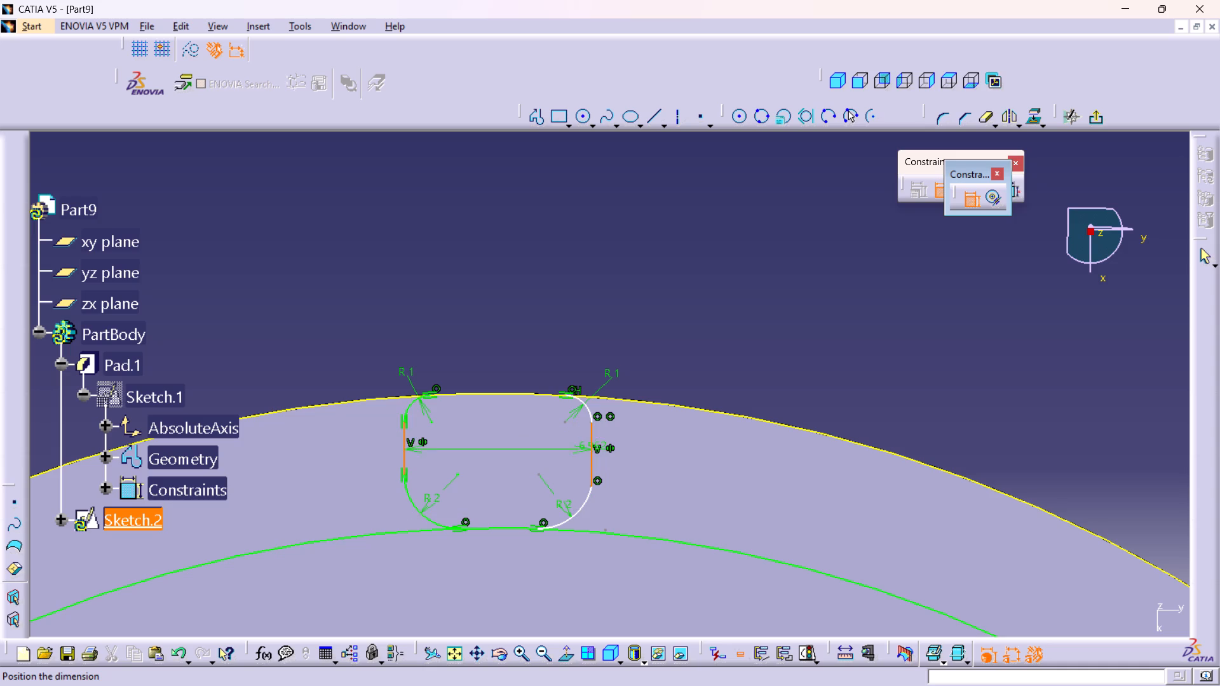
click(505, 337)
drag(508, 324, 498, 264)
right_click(423, 146)
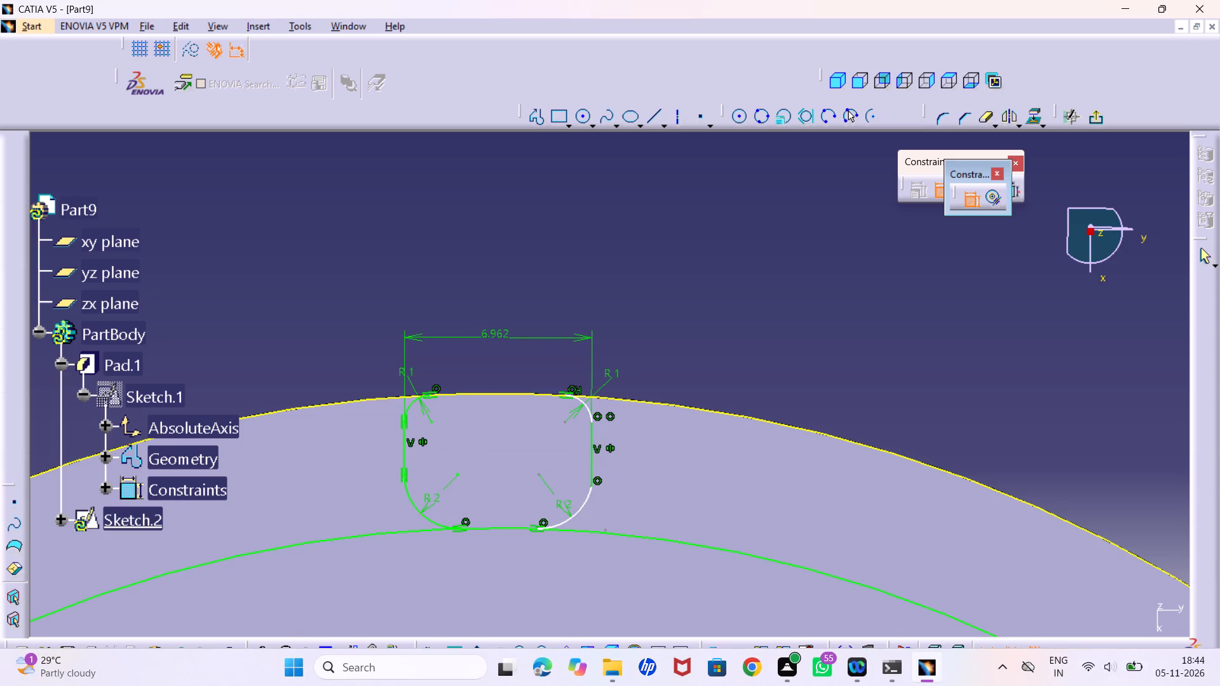
double_click(502, 334)
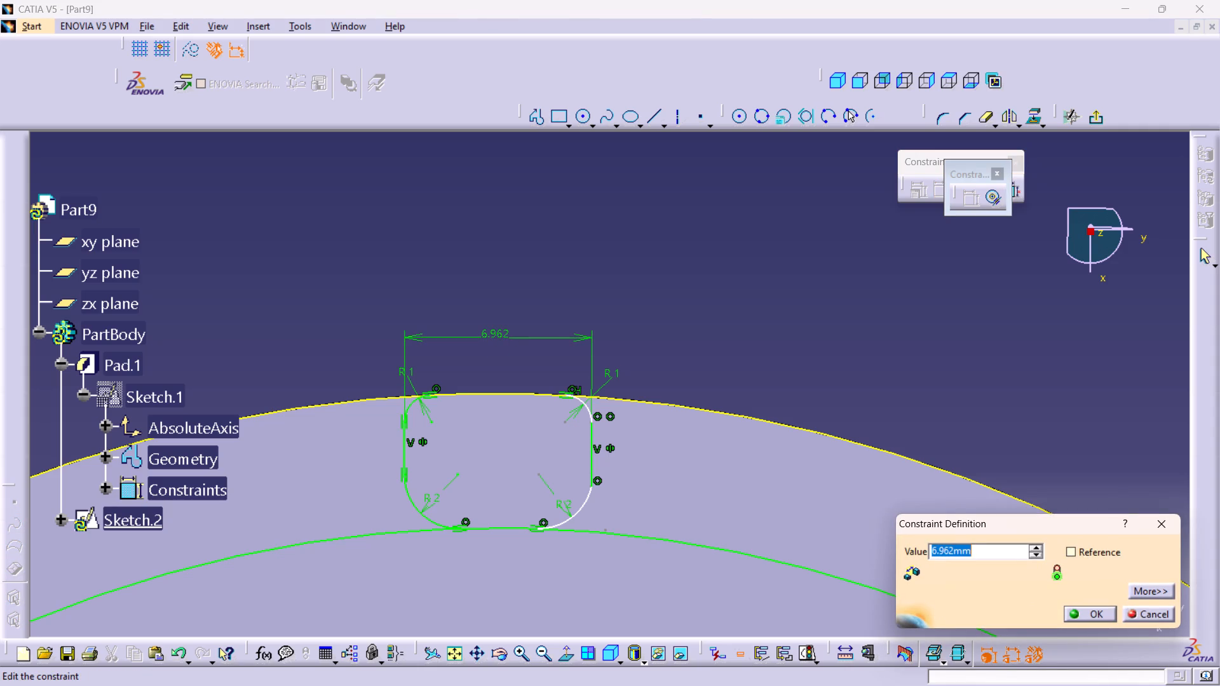
key(8)
key(Return)
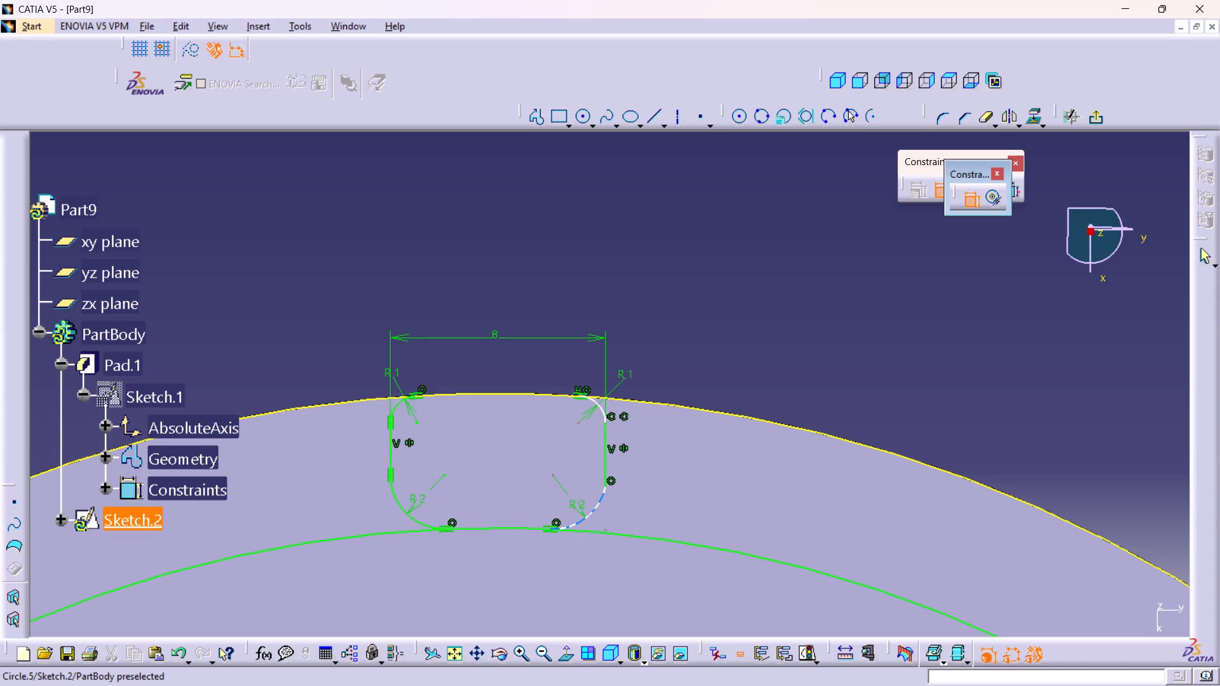
Apply a Tangency constraint between the right 2 mm arc and the right side line.
click(605, 492)
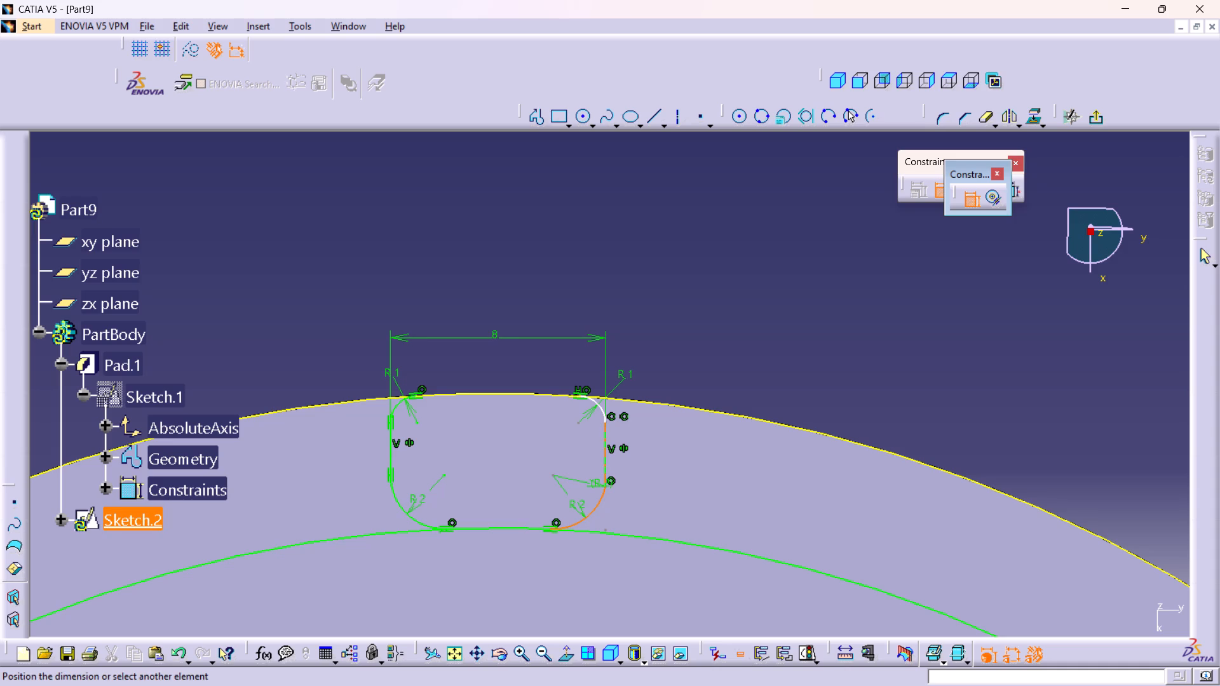
click(607, 468)
right_click(685, 448)
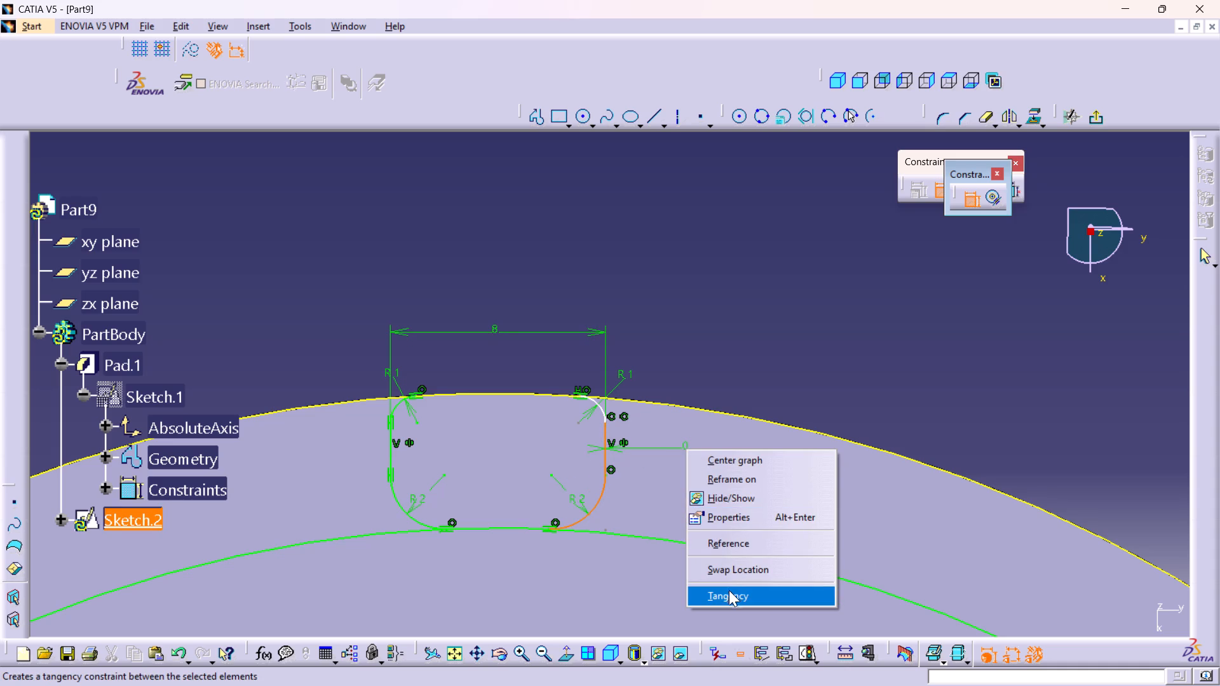
click(731, 594)
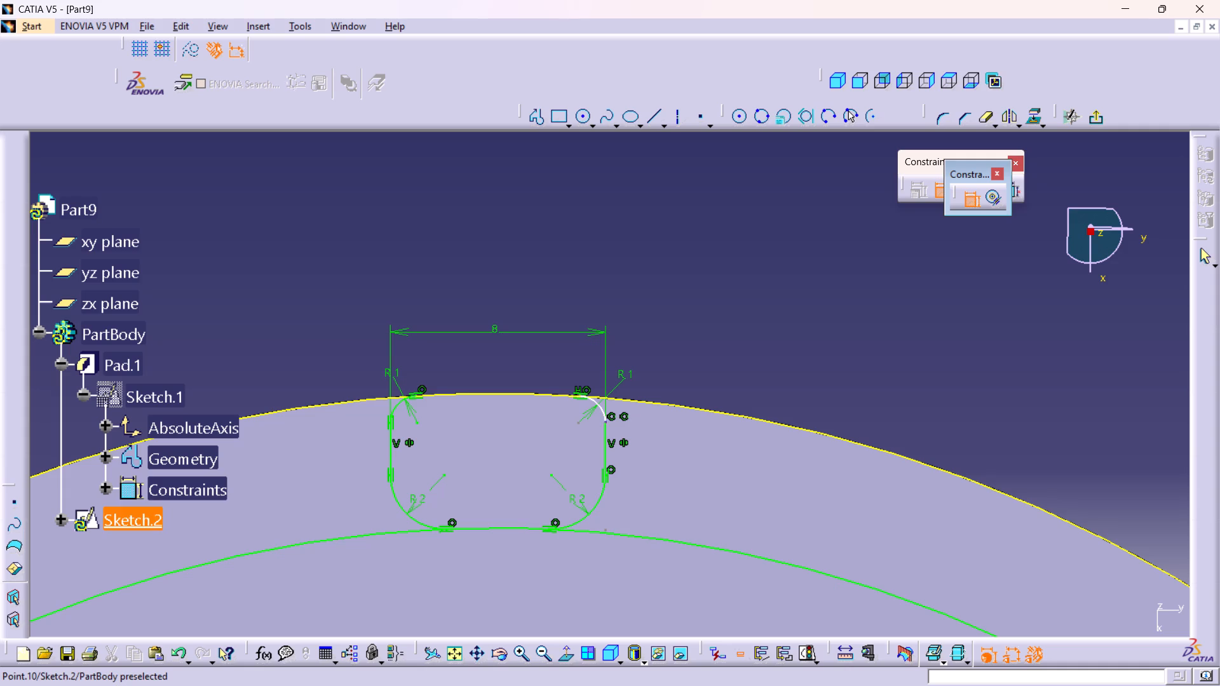
Apply a Tangency constraint between the right 1 mm corner arc and the notch's right side line.
click(607, 412)
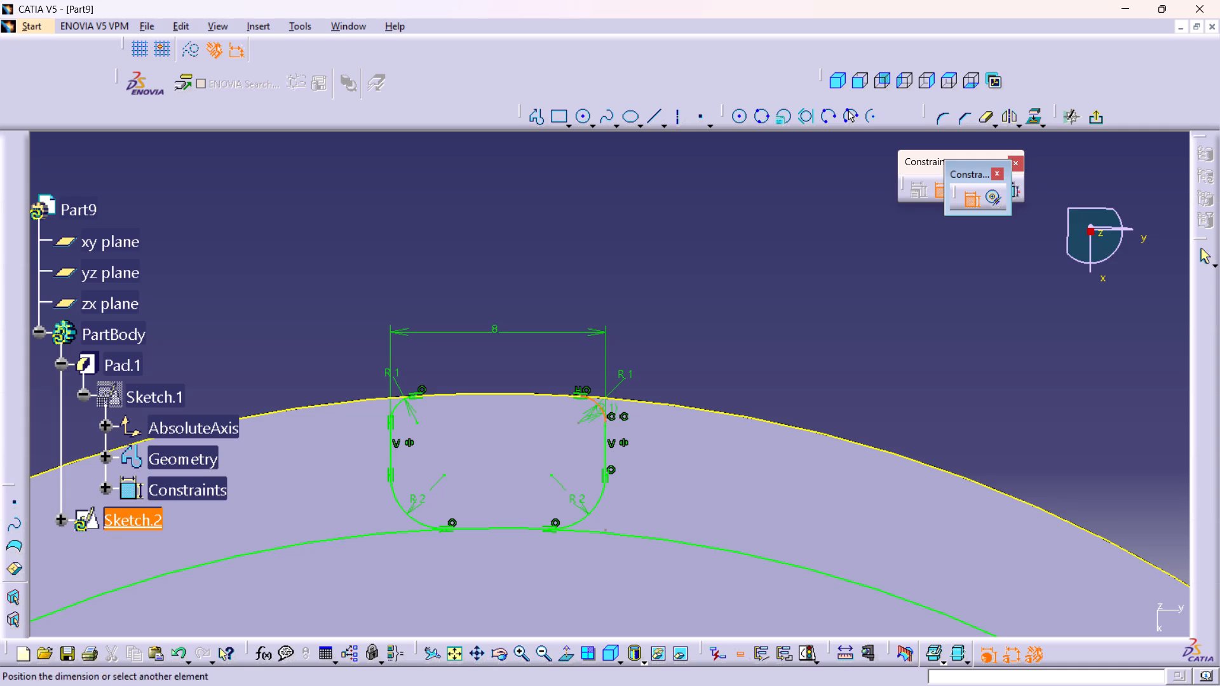
click(609, 433)
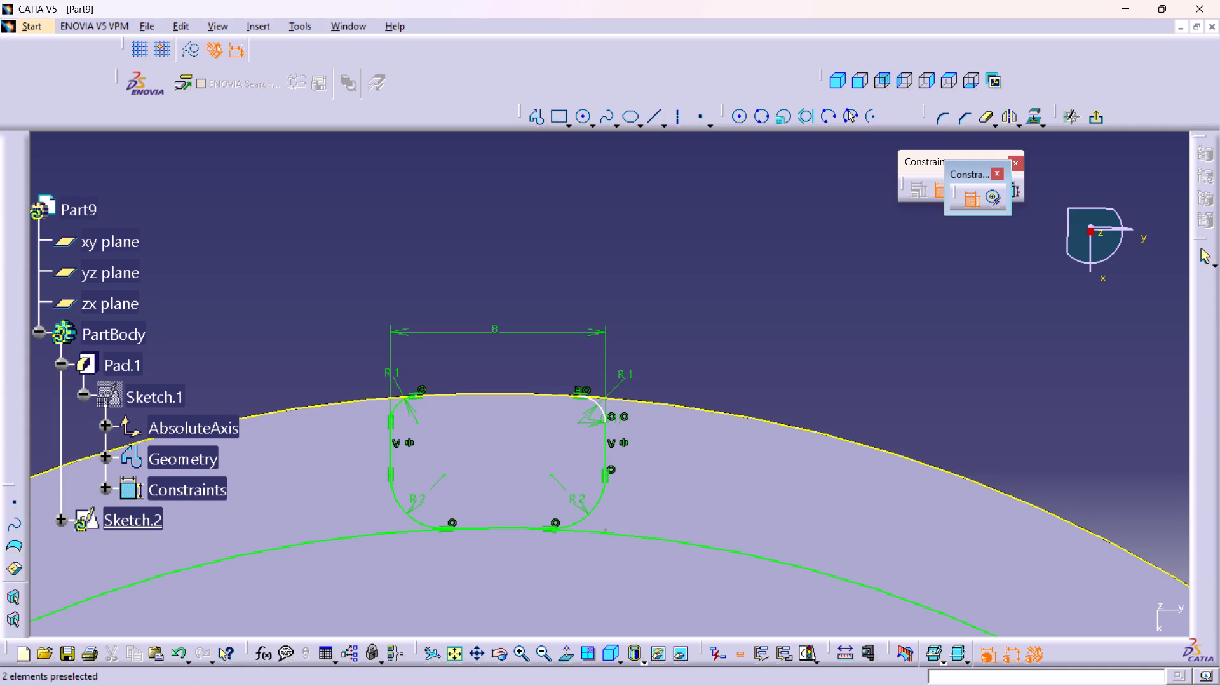
click(602, 408)
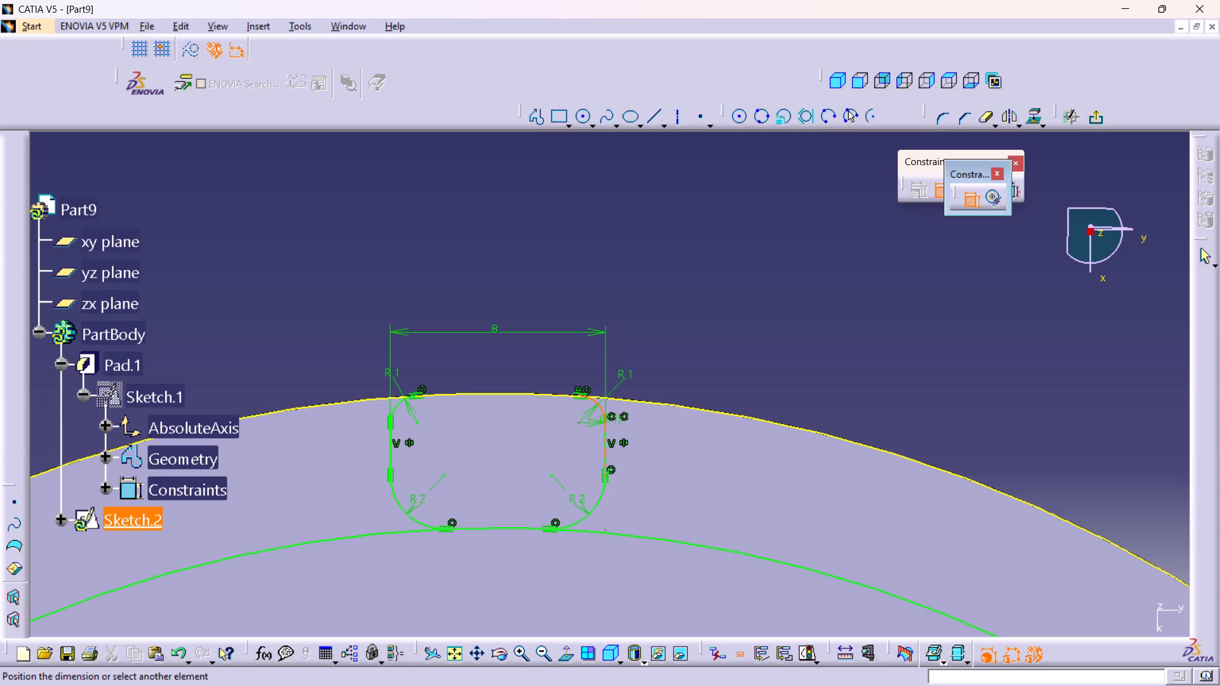
click(606, 438)
right_click(689, 354)
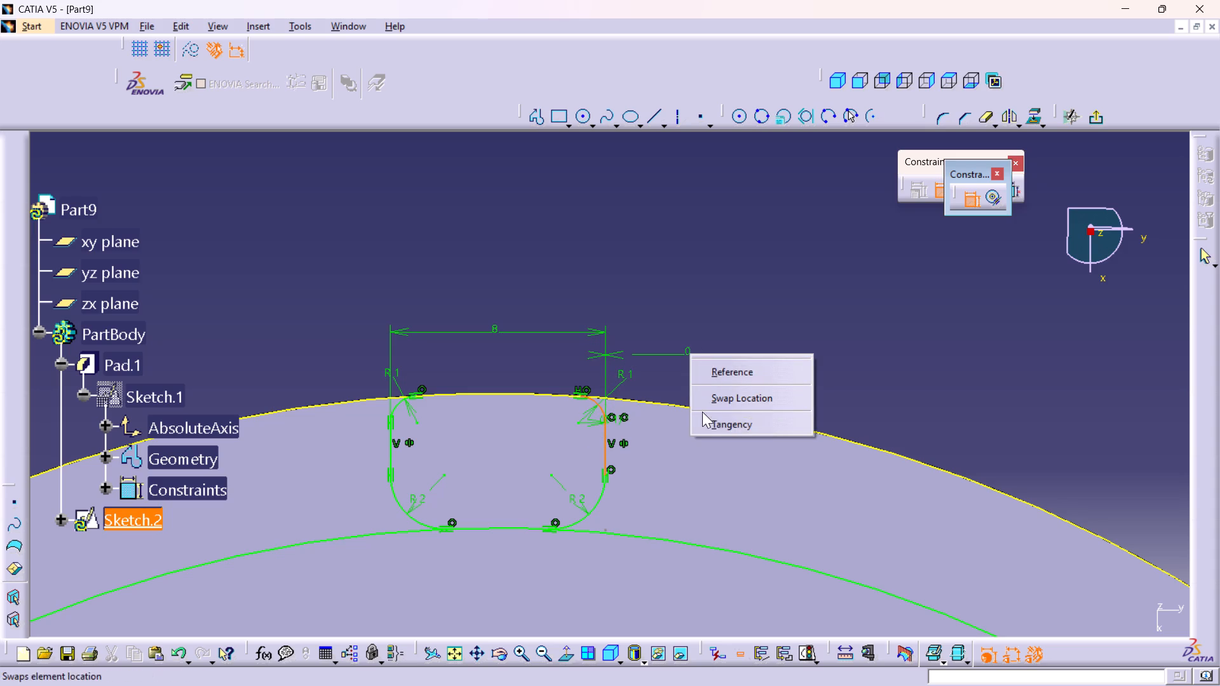
click(706, 416)
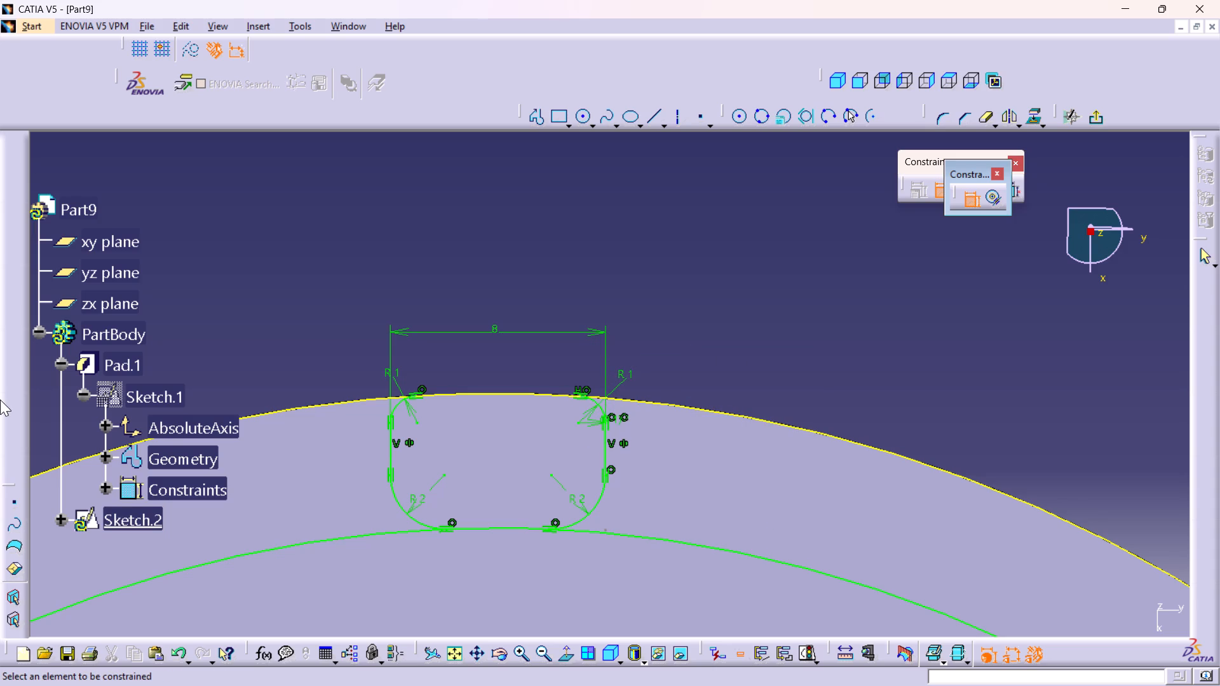
Quick-trim the portions of the rim circle and the inner circle outside the notch, leaving a closed notch profile.
double_click(987, 120)
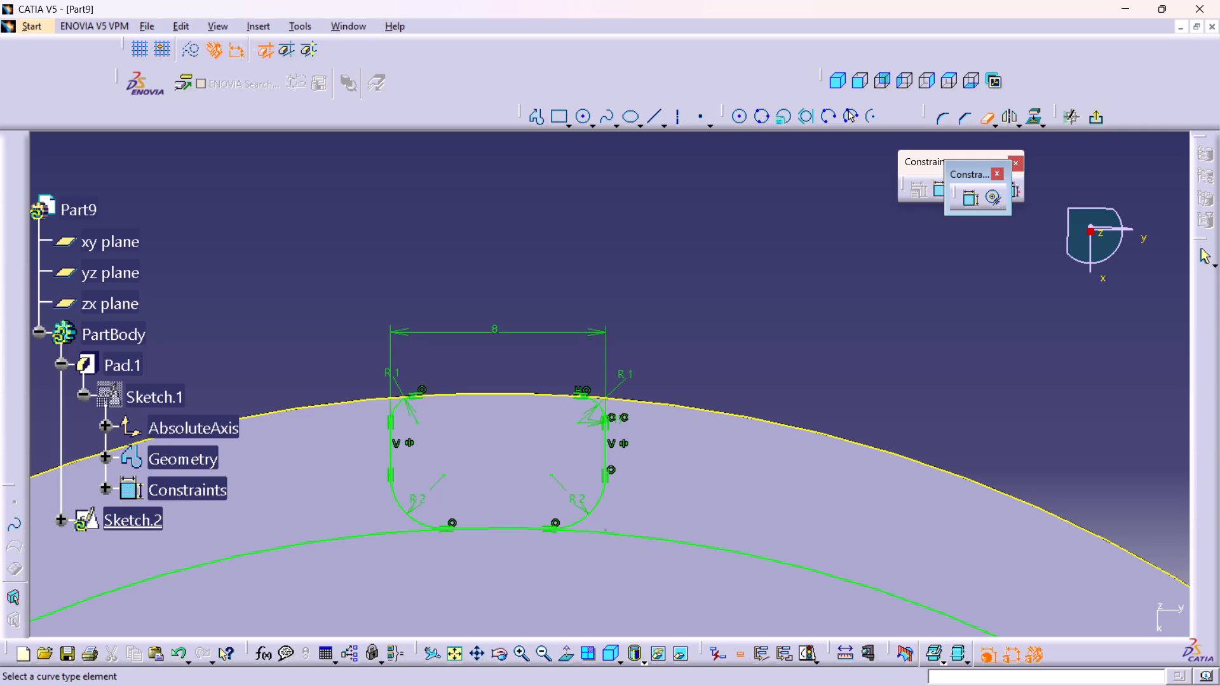
click(695, 410)
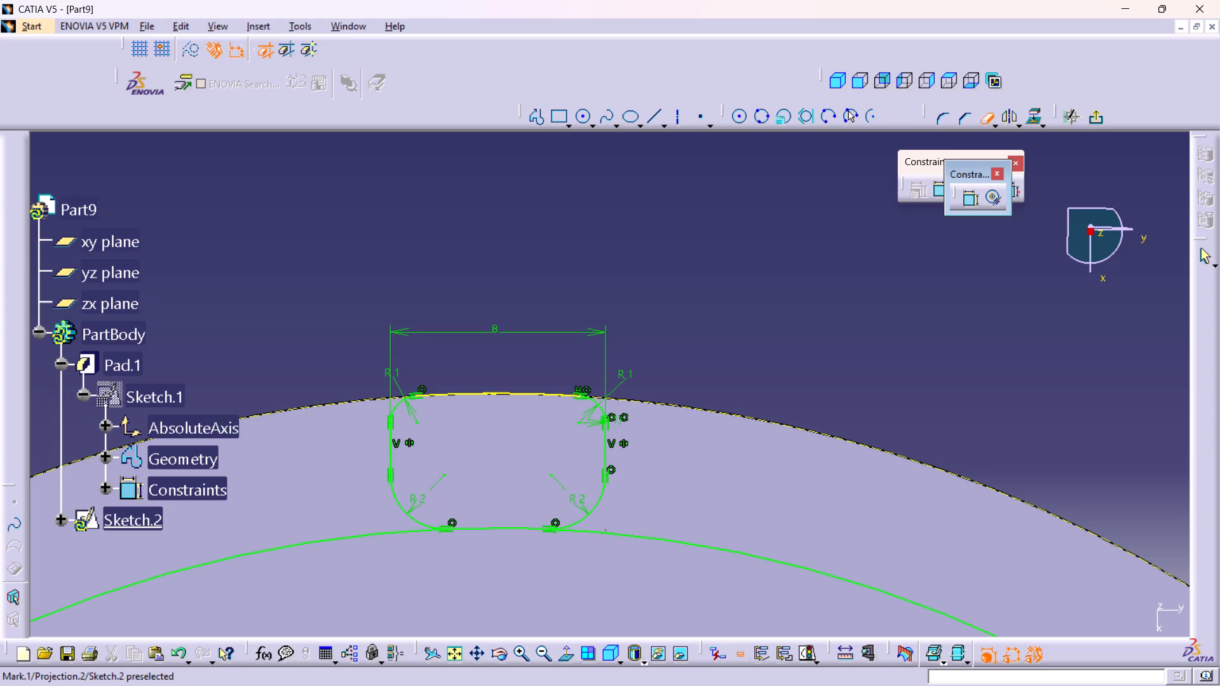
click(703, 544)
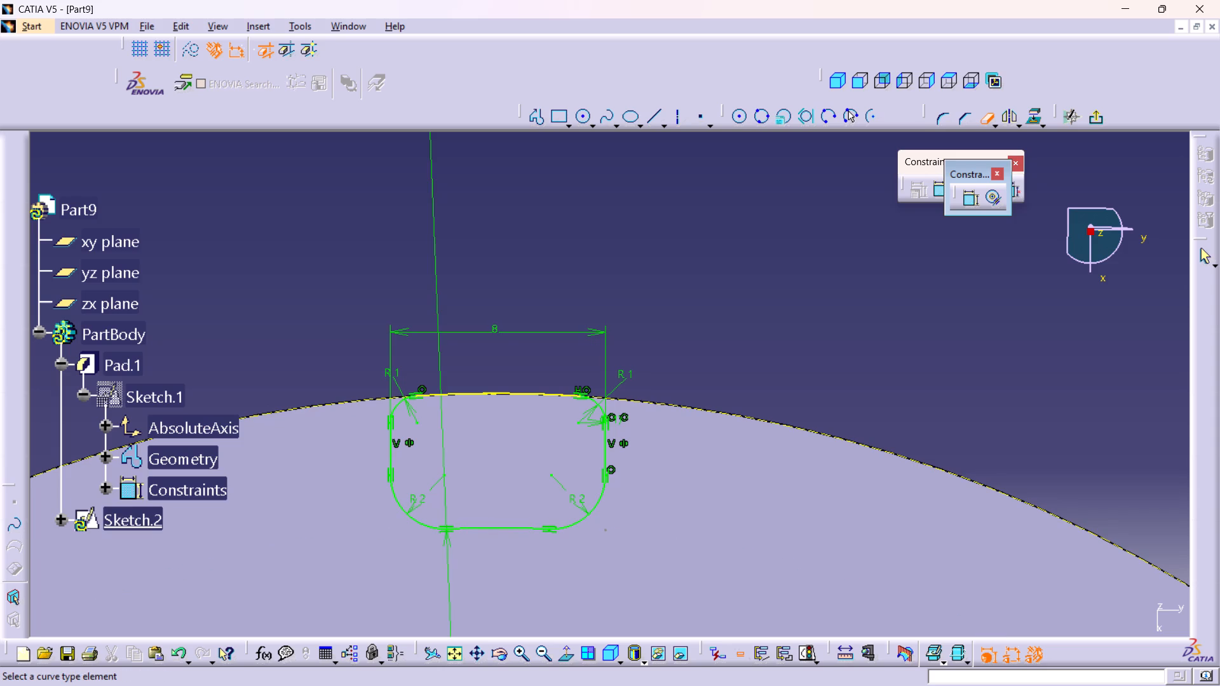
middle_drag(715, 485, 732, 581)
right_click(715, 485)
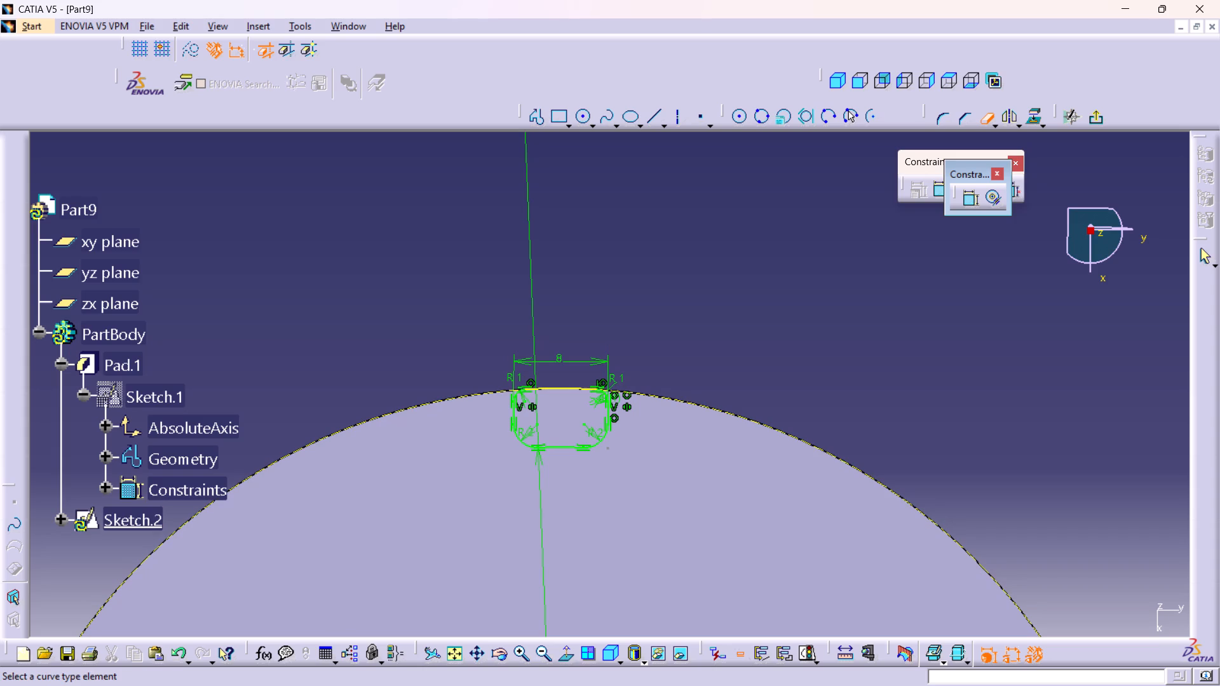
Exit the notch sketch and return to the 3D part.
click(1097, 117)
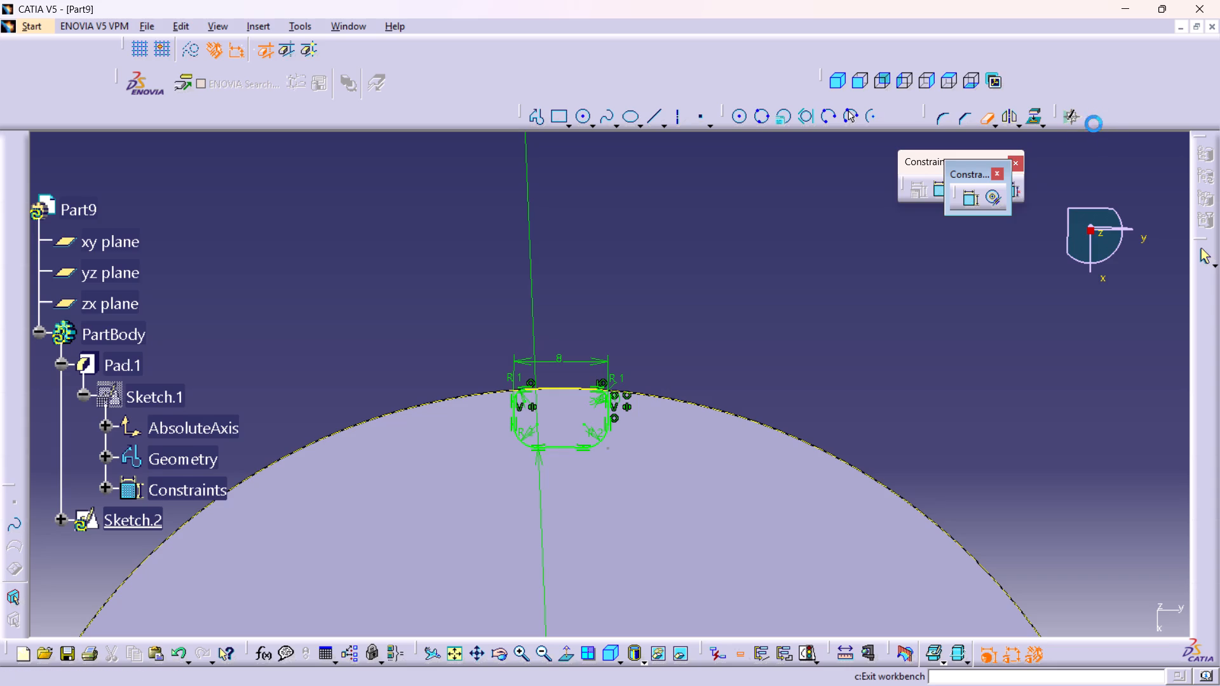
middle_drag(369, 422, 375, 460)
right_click(369, 422)
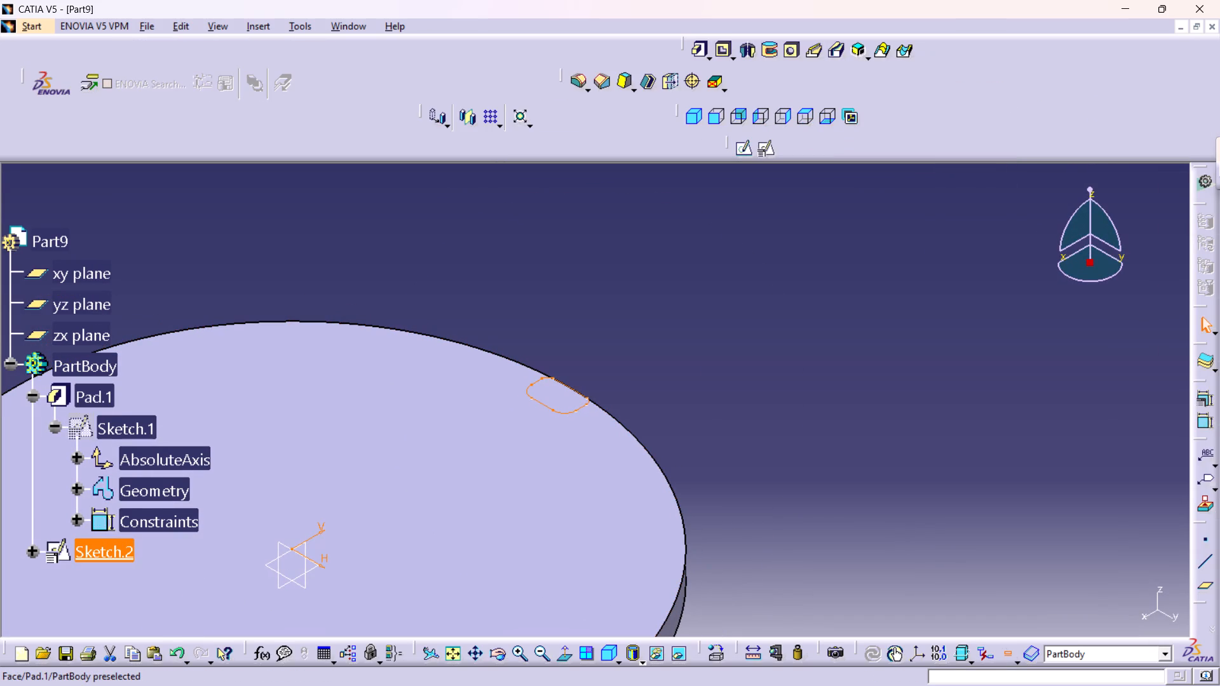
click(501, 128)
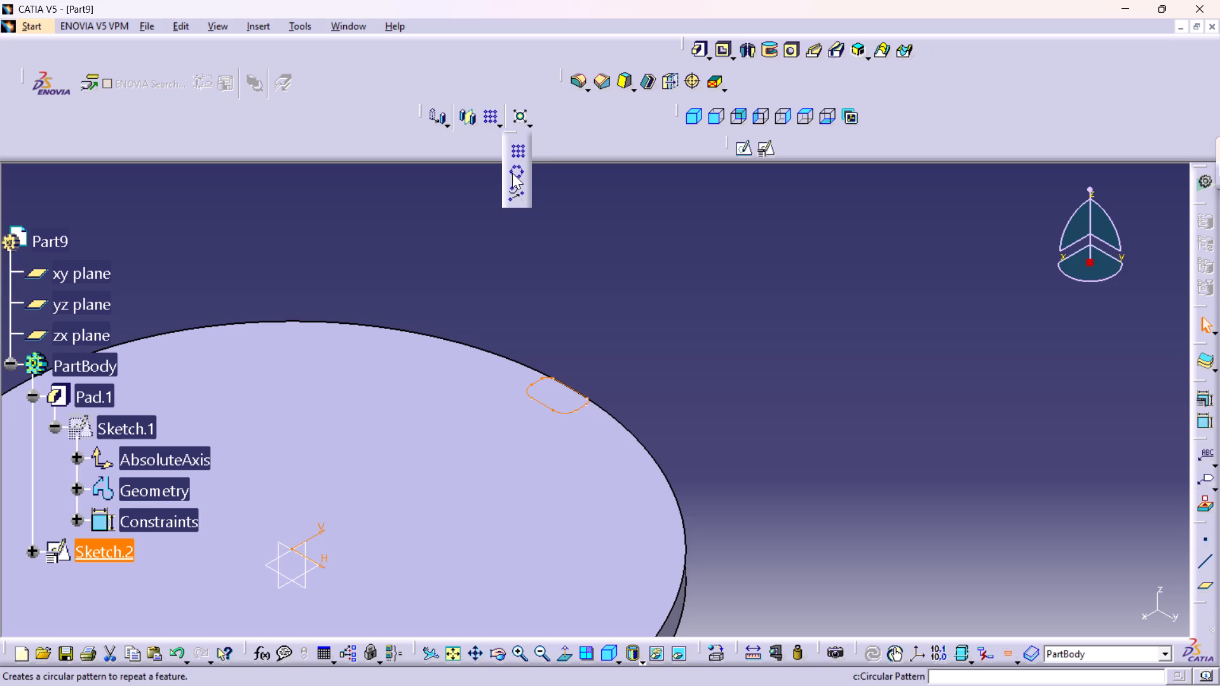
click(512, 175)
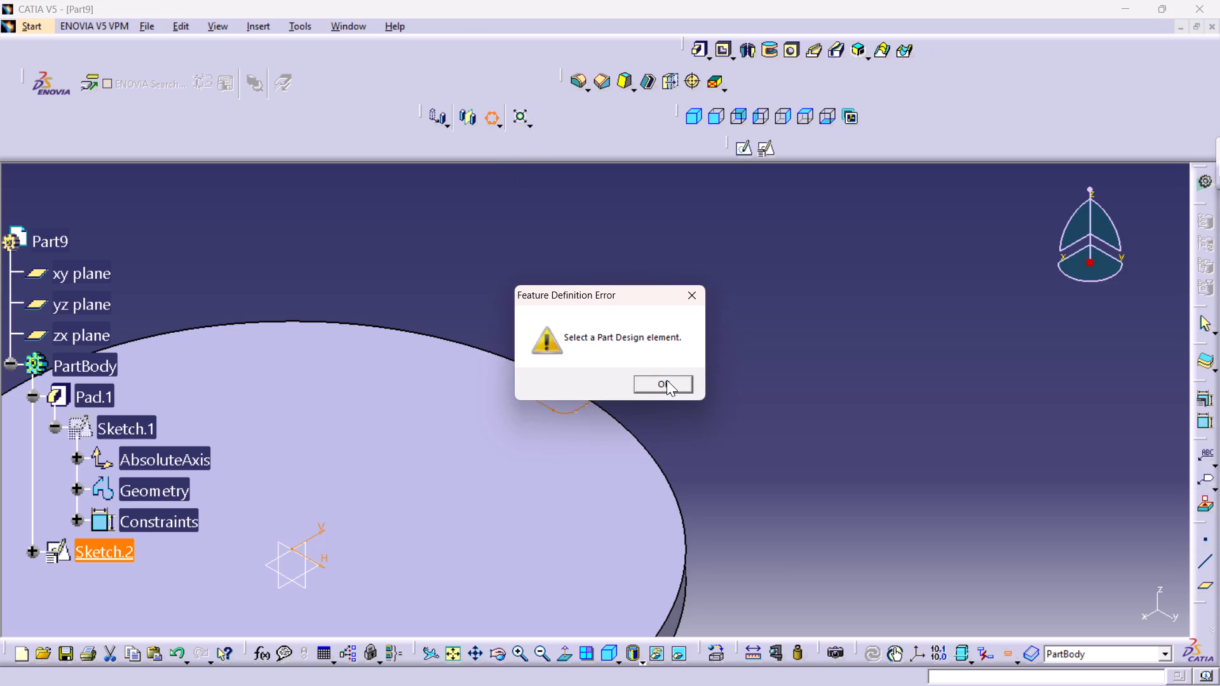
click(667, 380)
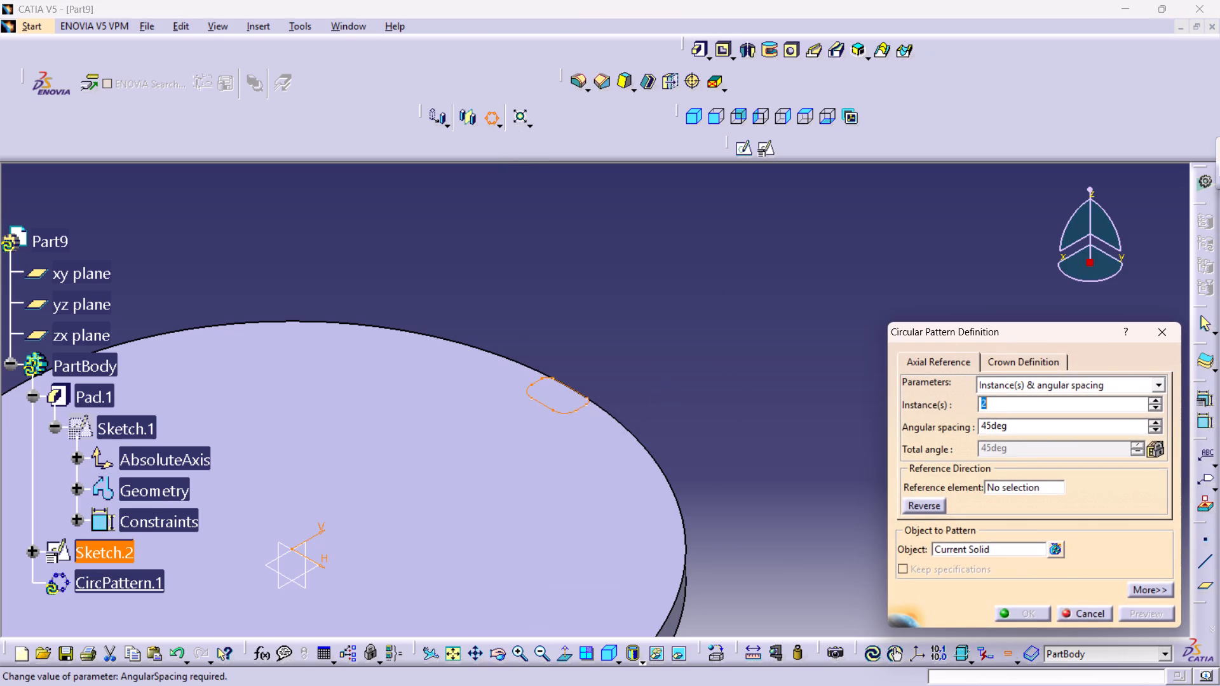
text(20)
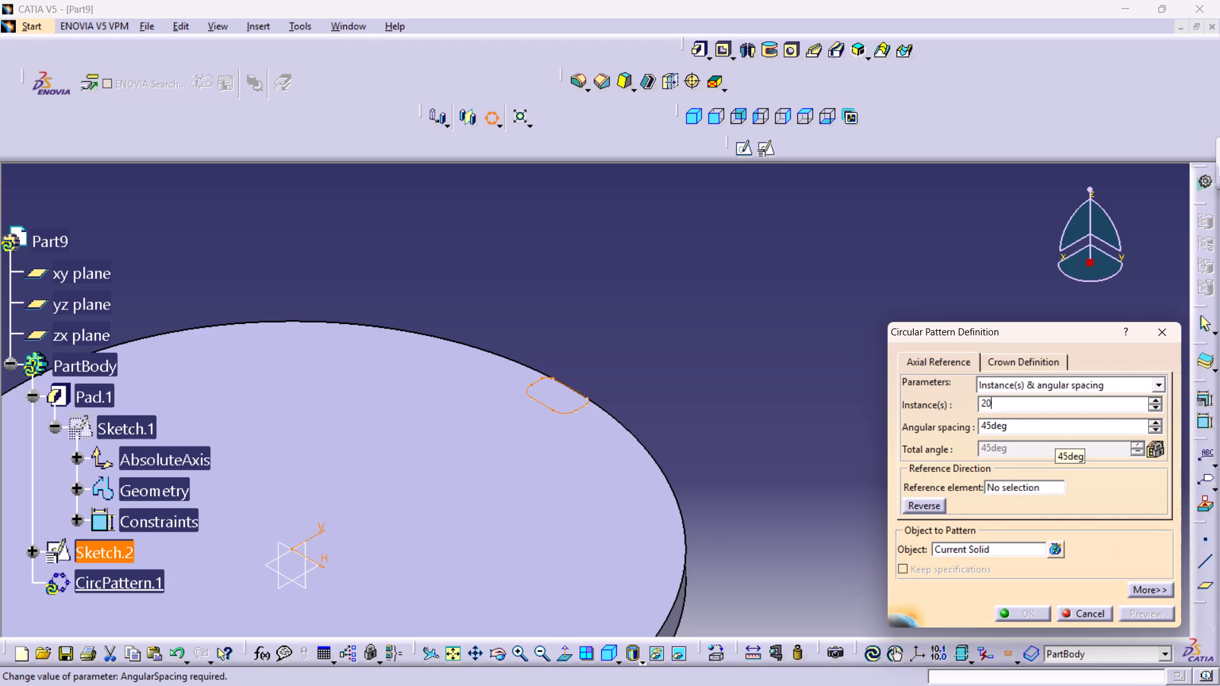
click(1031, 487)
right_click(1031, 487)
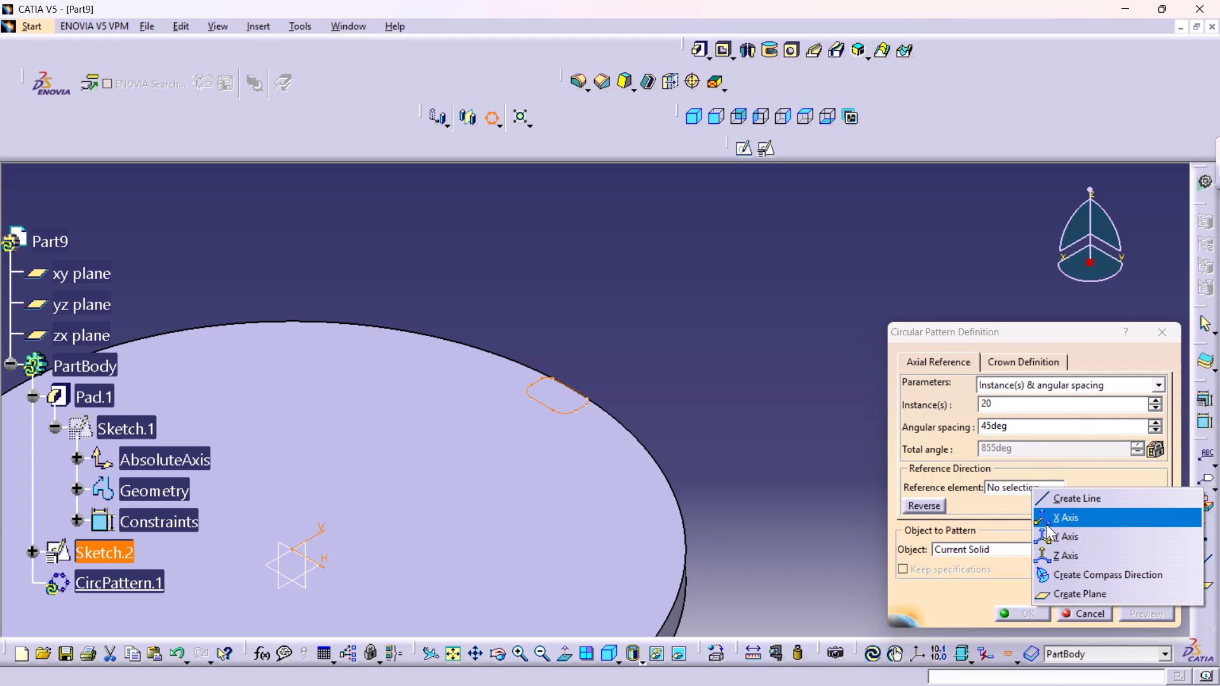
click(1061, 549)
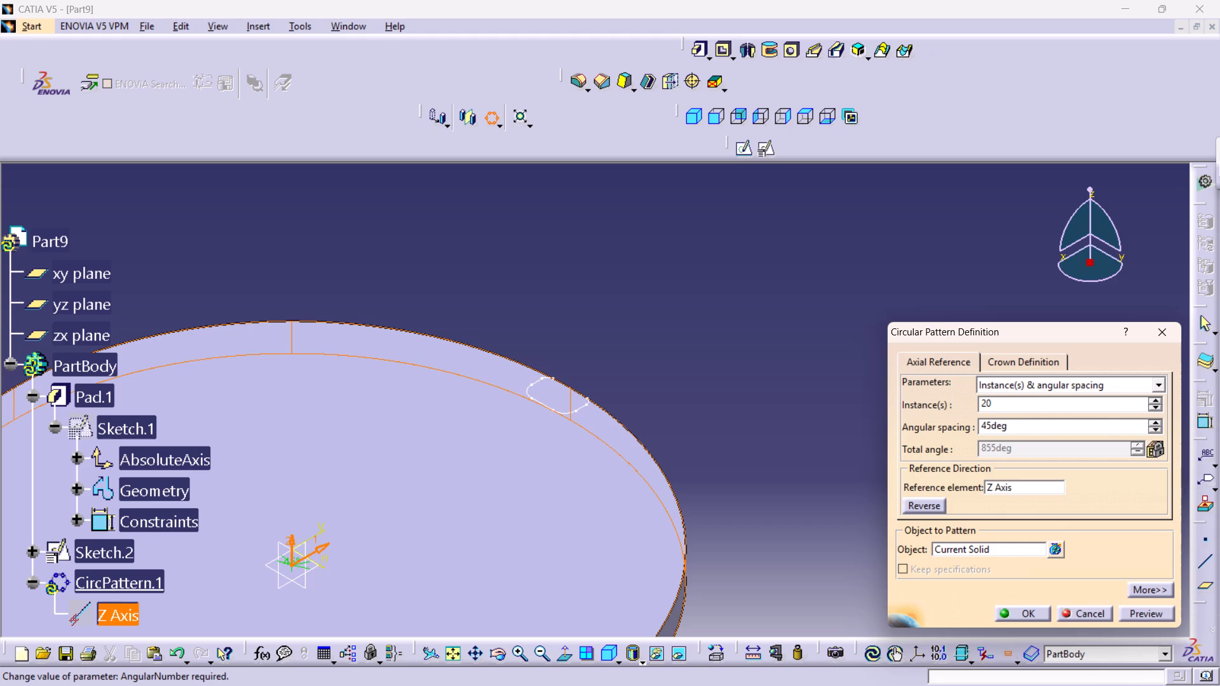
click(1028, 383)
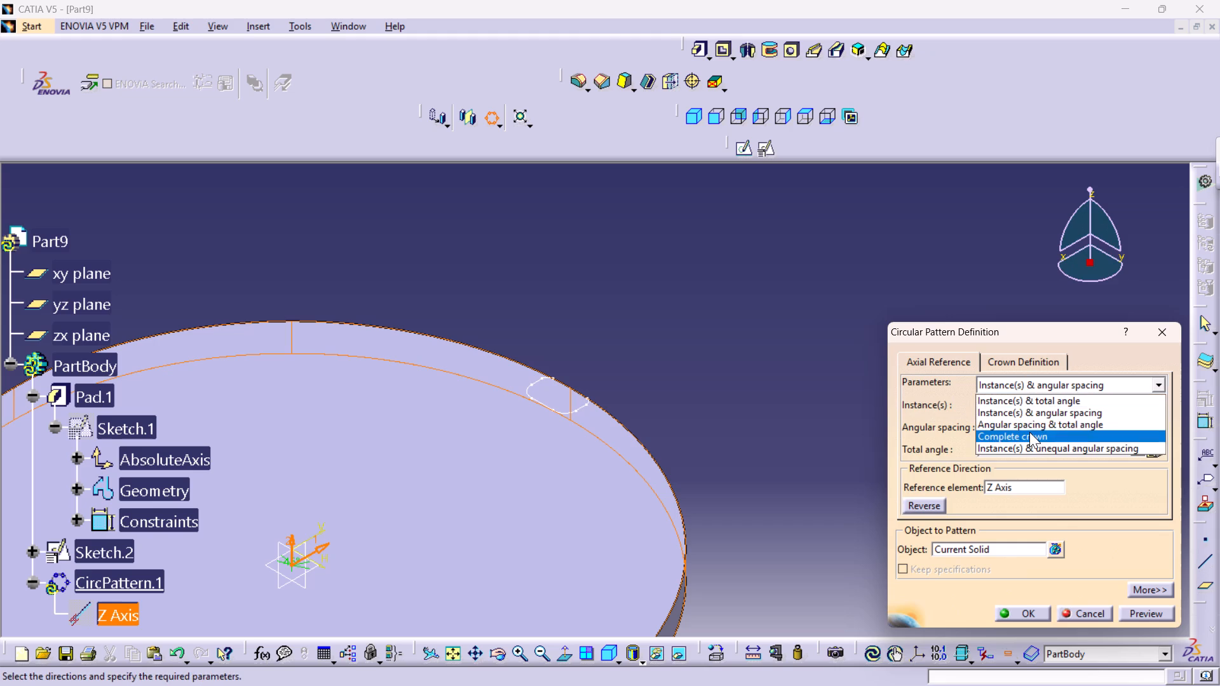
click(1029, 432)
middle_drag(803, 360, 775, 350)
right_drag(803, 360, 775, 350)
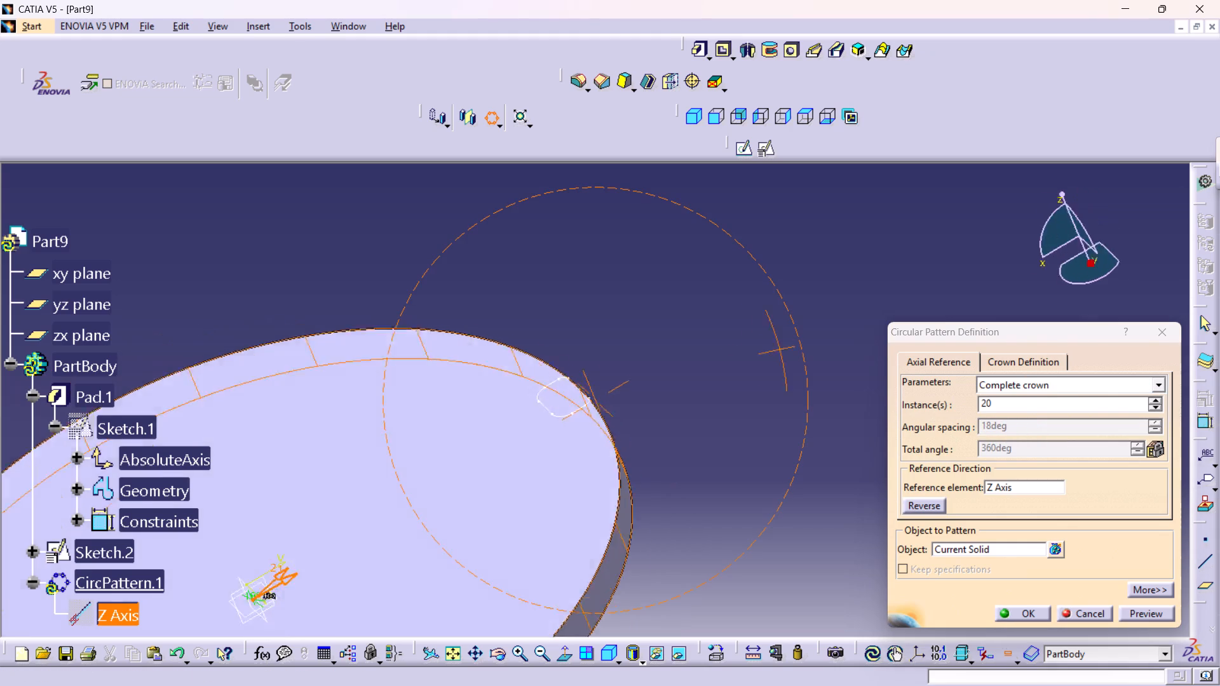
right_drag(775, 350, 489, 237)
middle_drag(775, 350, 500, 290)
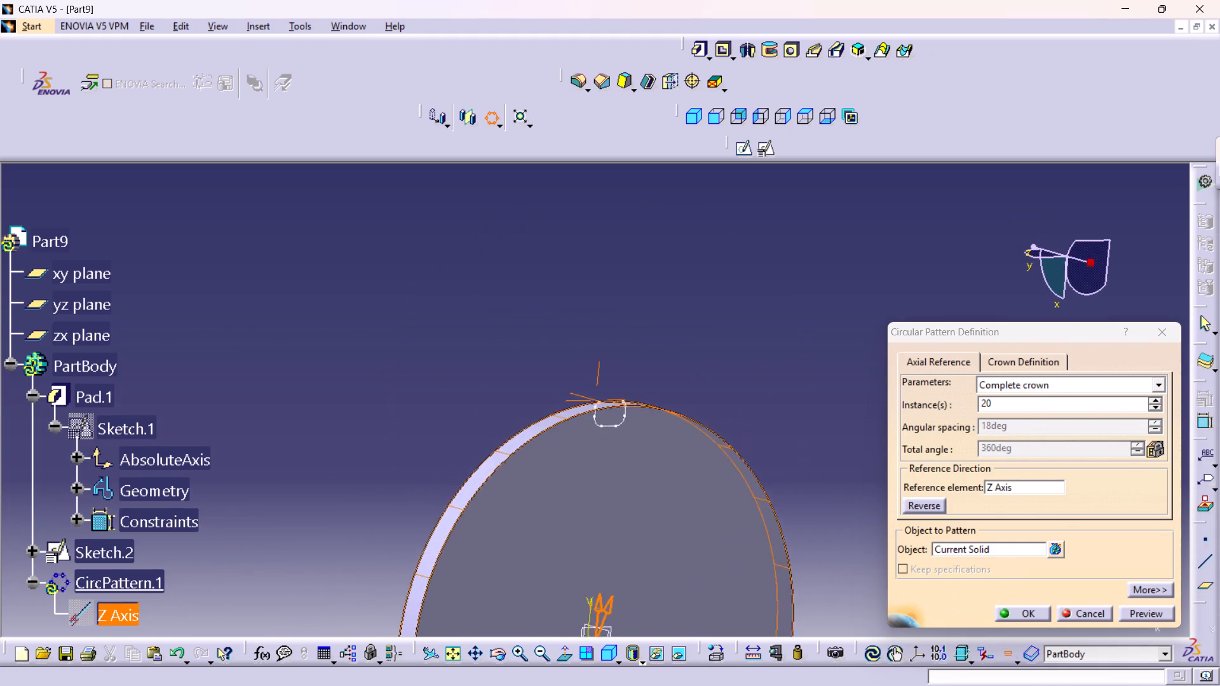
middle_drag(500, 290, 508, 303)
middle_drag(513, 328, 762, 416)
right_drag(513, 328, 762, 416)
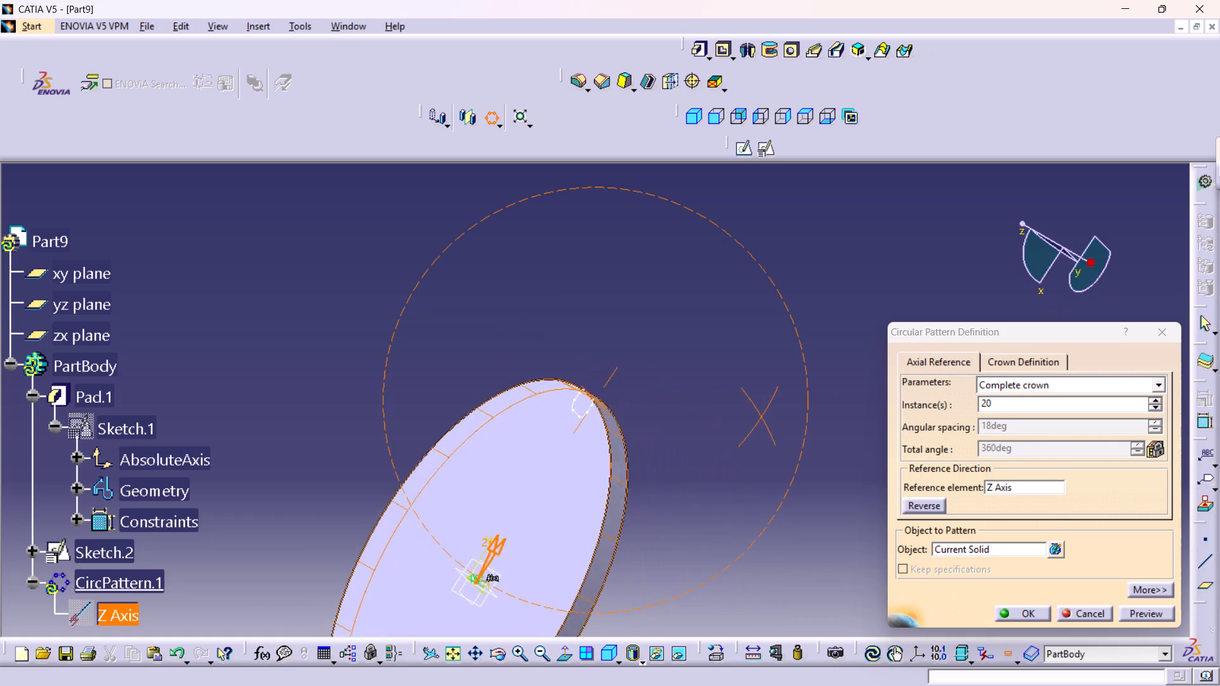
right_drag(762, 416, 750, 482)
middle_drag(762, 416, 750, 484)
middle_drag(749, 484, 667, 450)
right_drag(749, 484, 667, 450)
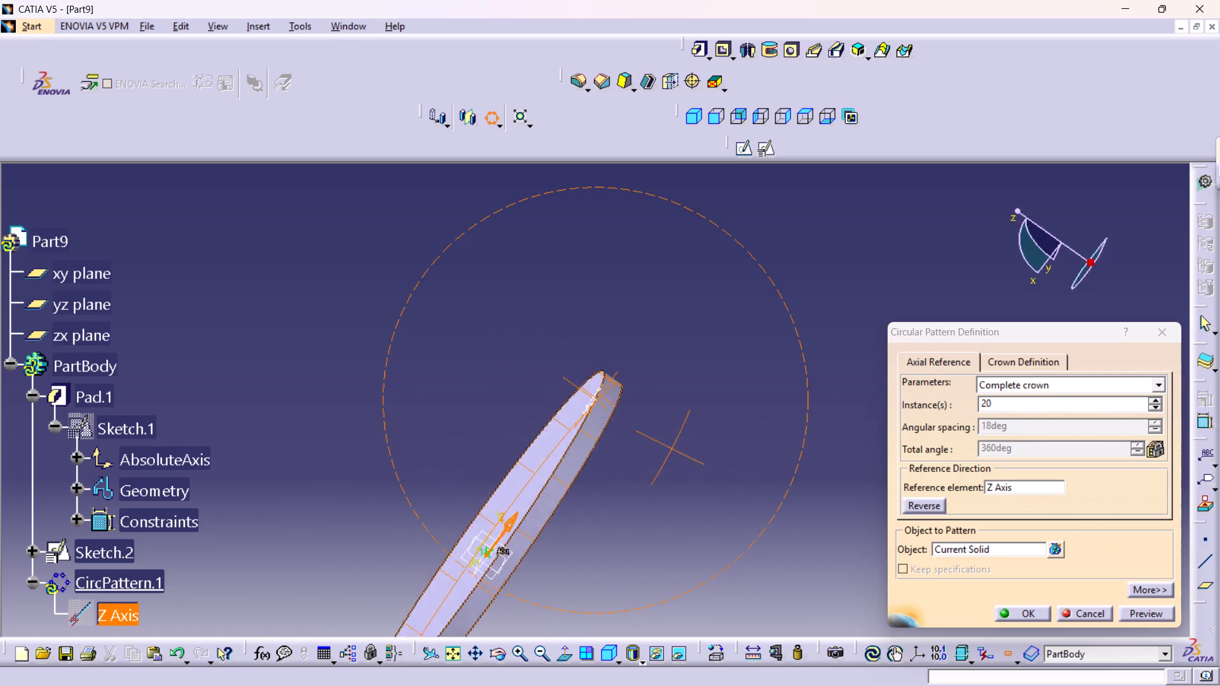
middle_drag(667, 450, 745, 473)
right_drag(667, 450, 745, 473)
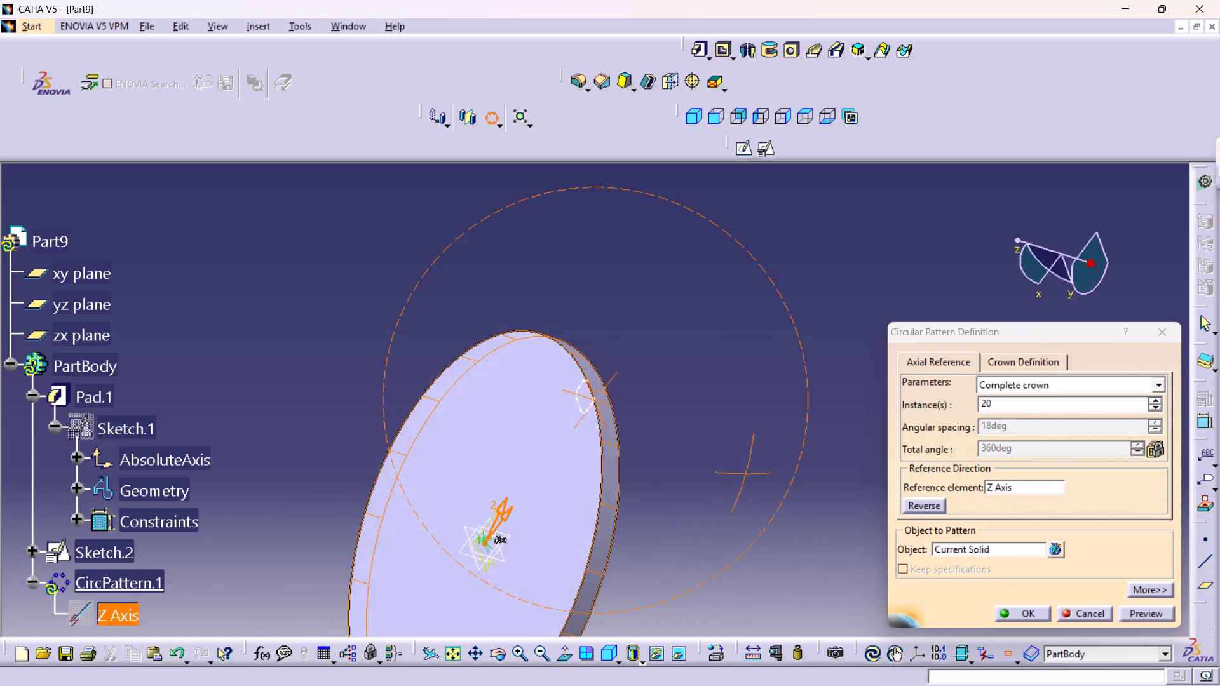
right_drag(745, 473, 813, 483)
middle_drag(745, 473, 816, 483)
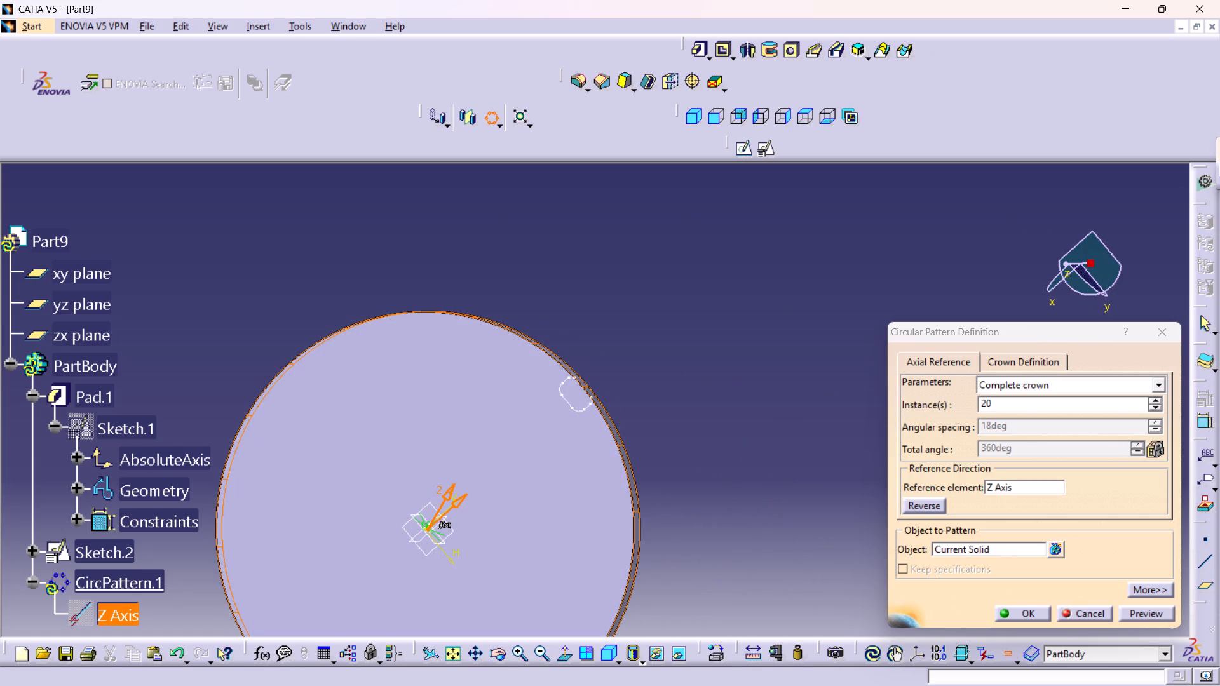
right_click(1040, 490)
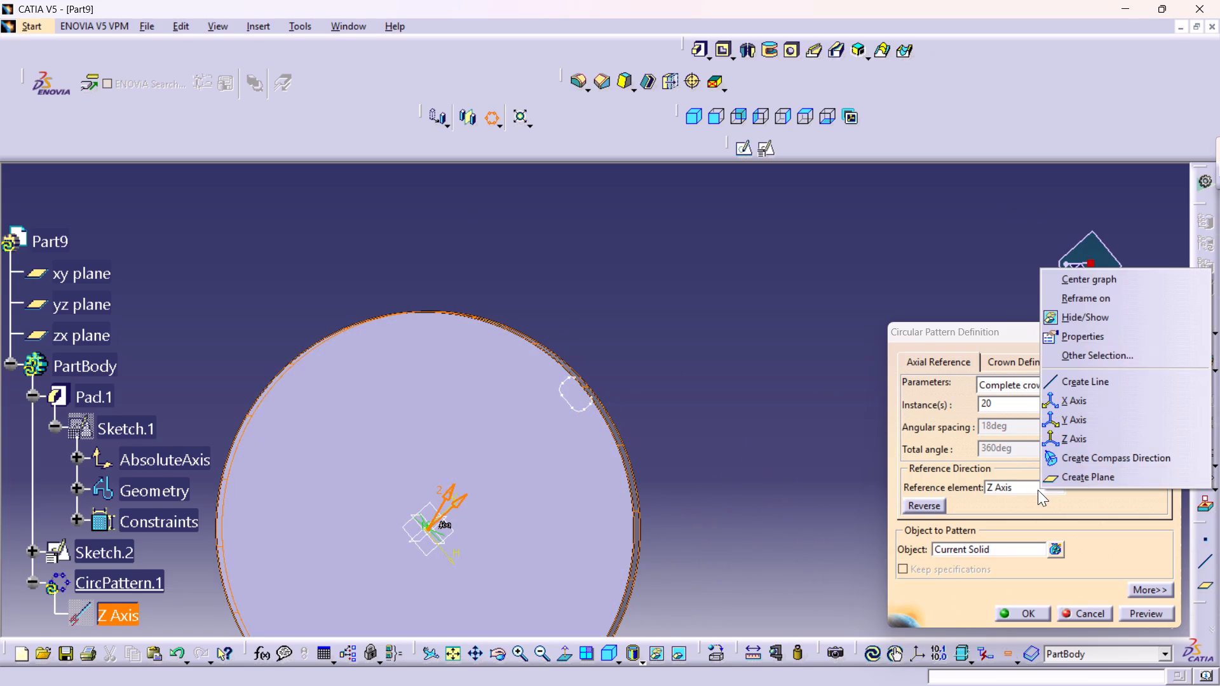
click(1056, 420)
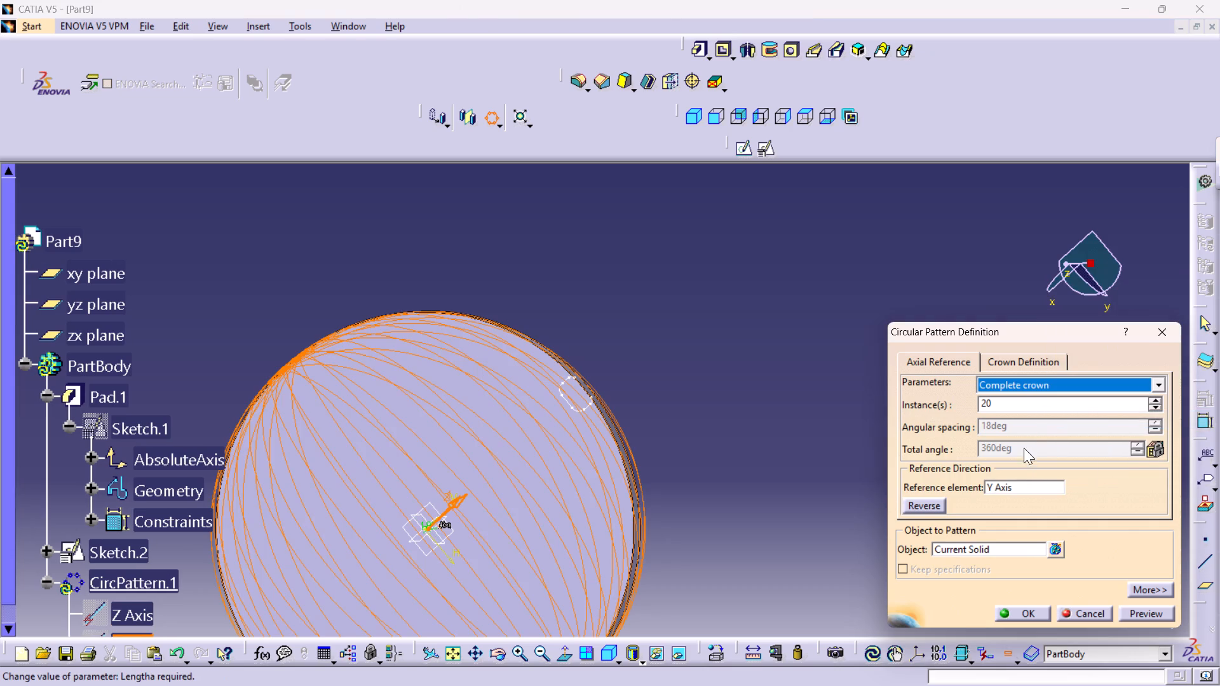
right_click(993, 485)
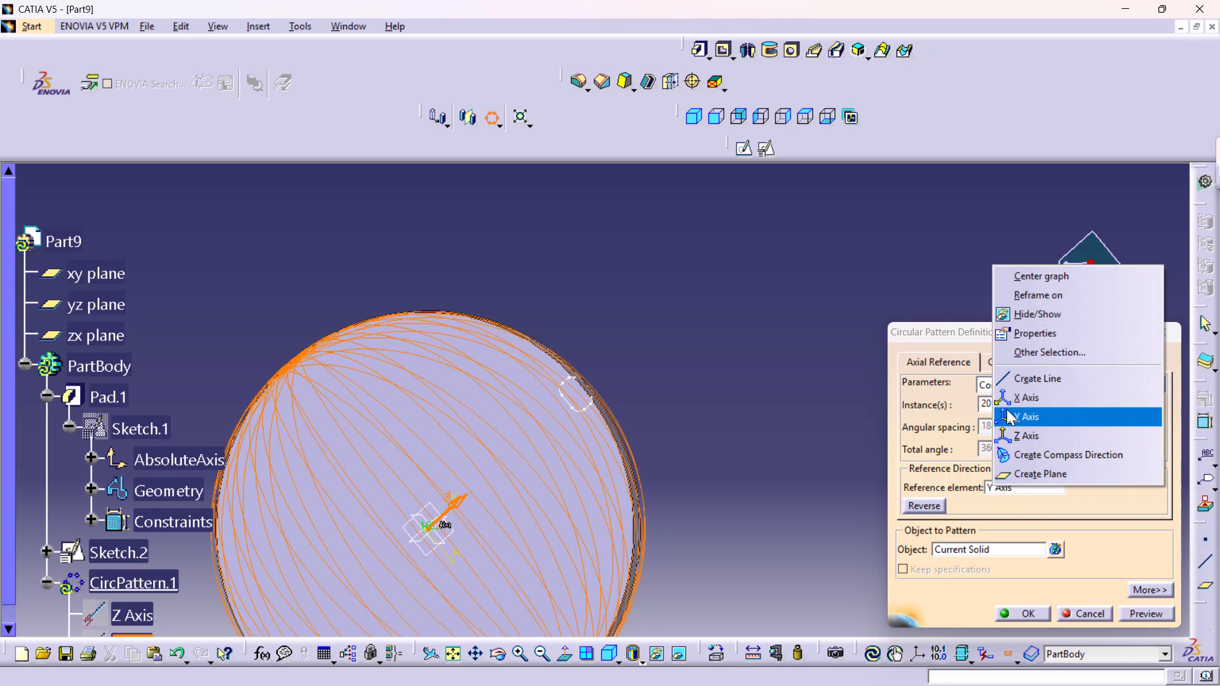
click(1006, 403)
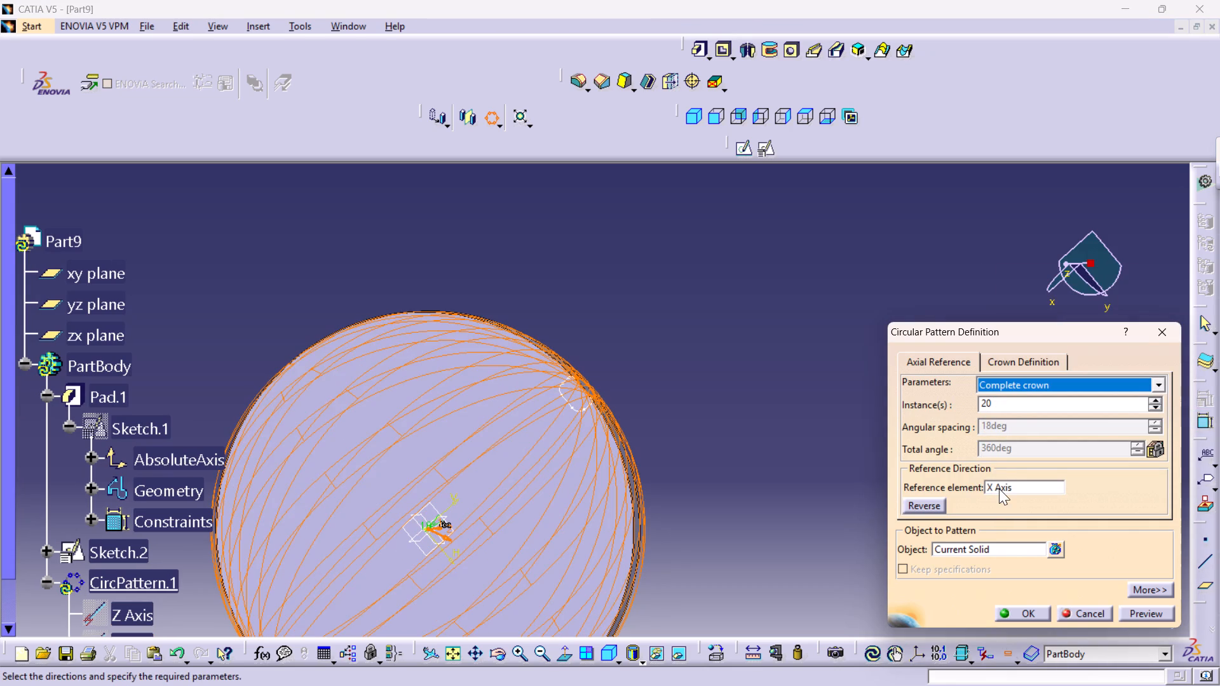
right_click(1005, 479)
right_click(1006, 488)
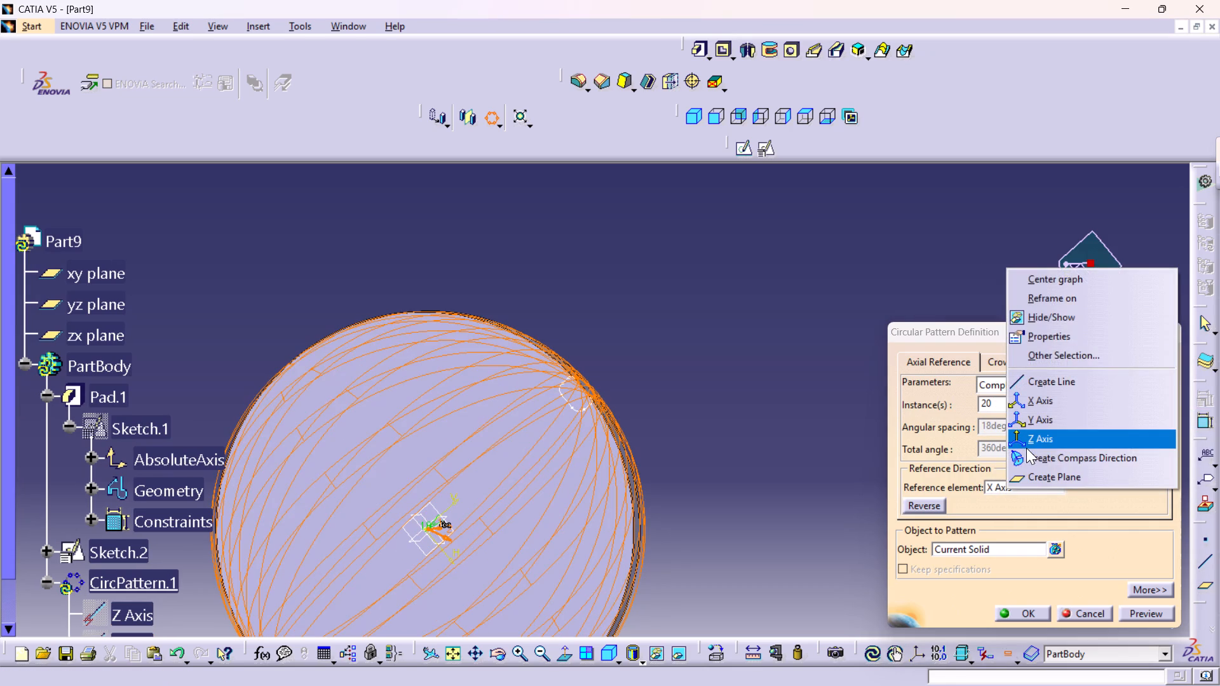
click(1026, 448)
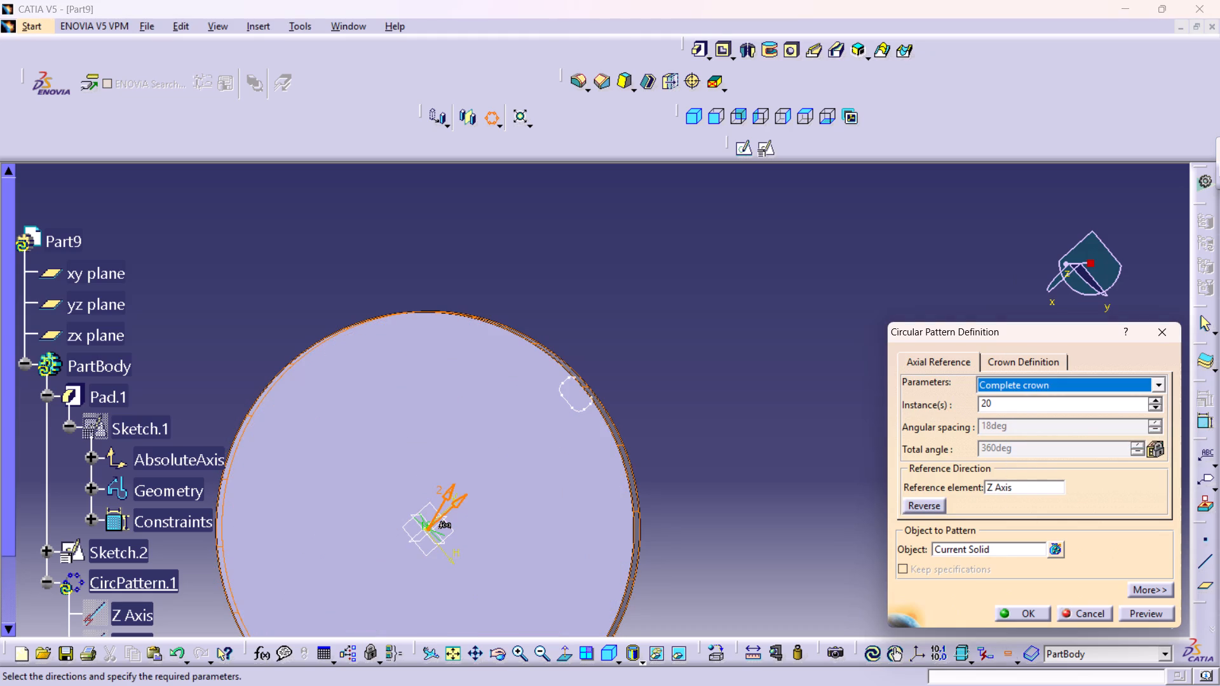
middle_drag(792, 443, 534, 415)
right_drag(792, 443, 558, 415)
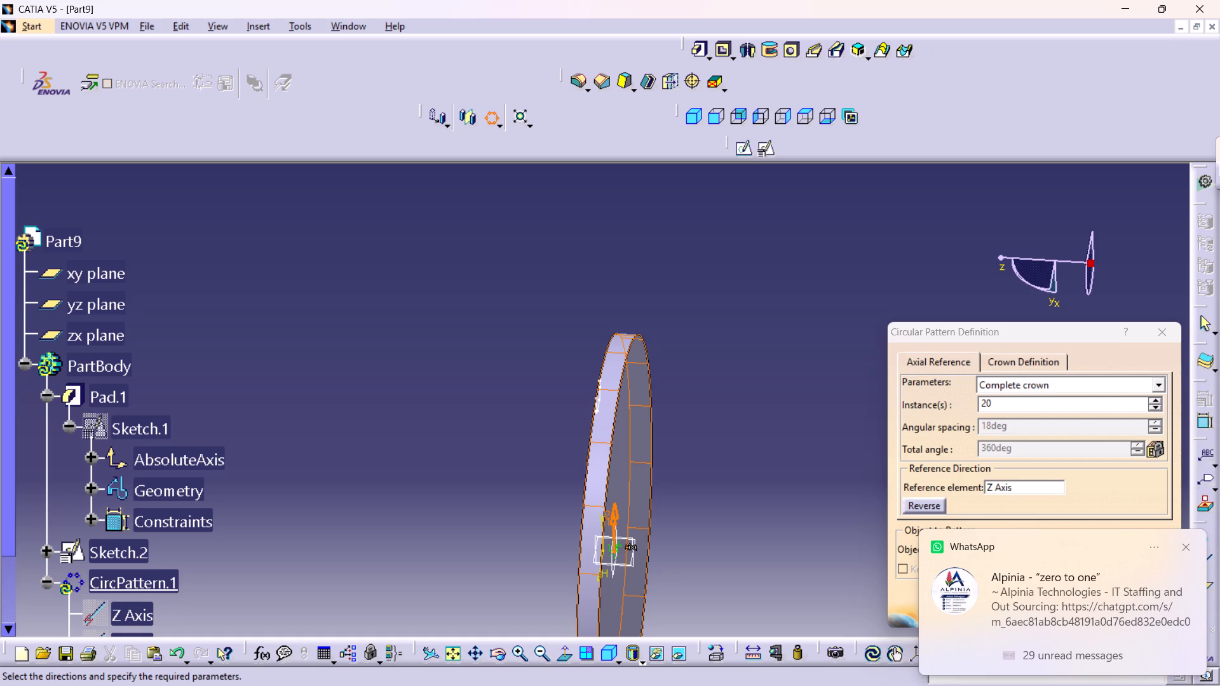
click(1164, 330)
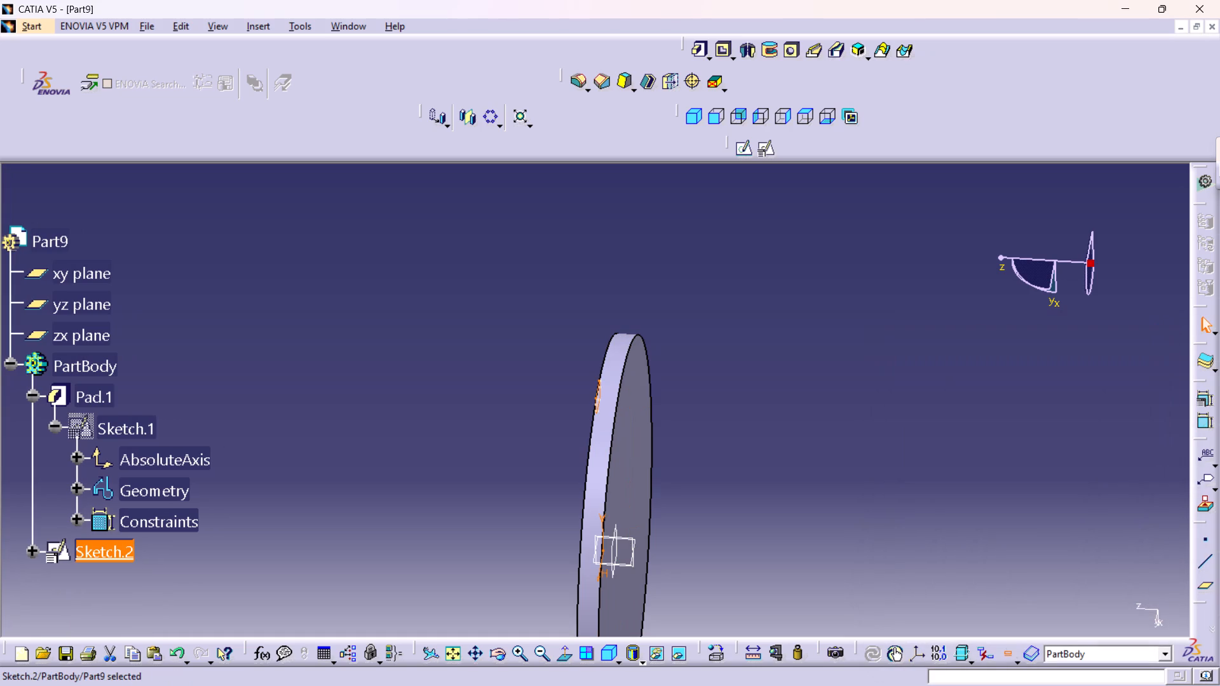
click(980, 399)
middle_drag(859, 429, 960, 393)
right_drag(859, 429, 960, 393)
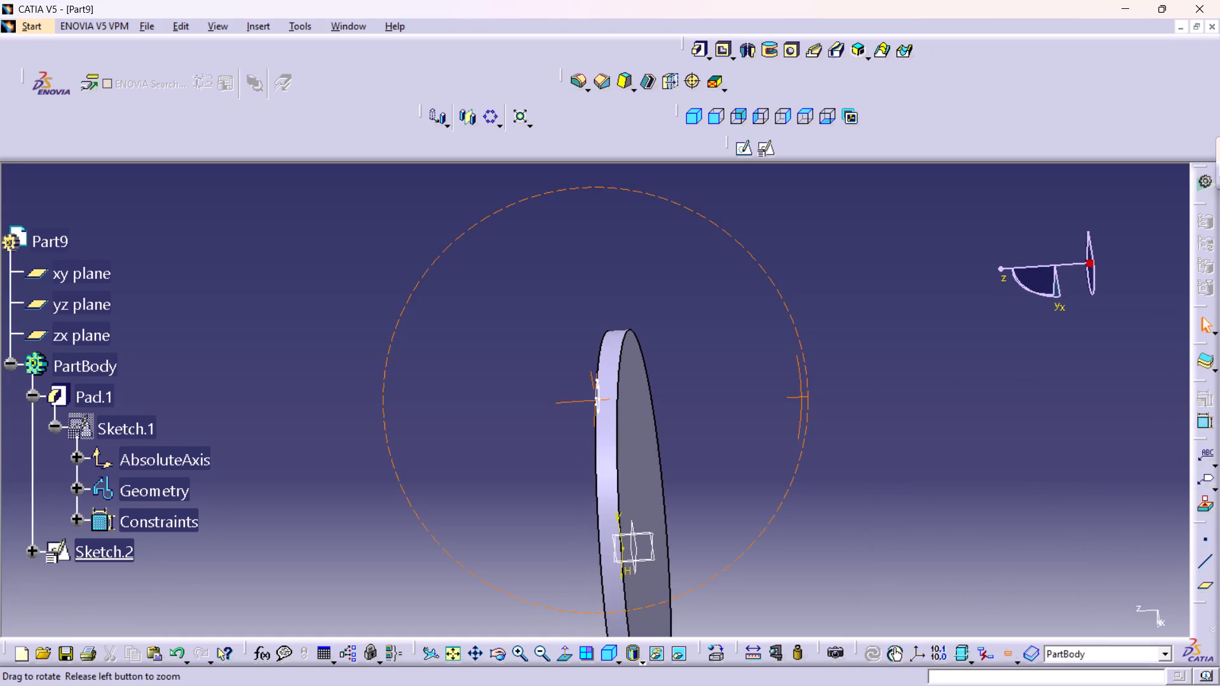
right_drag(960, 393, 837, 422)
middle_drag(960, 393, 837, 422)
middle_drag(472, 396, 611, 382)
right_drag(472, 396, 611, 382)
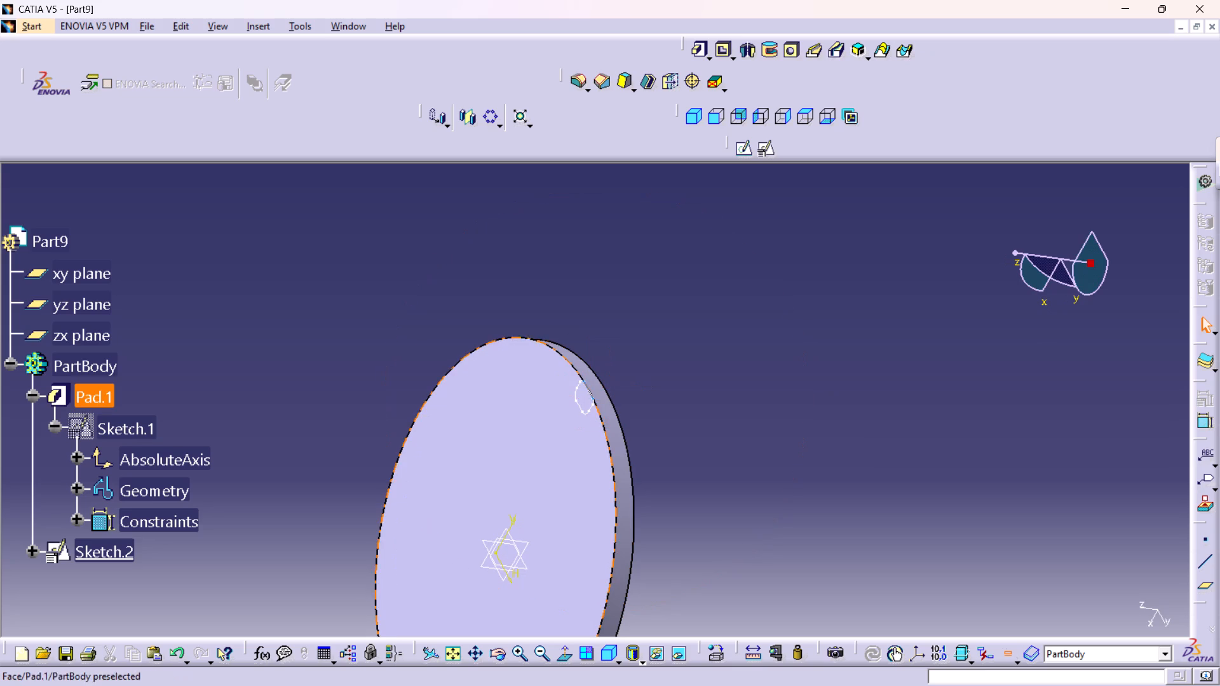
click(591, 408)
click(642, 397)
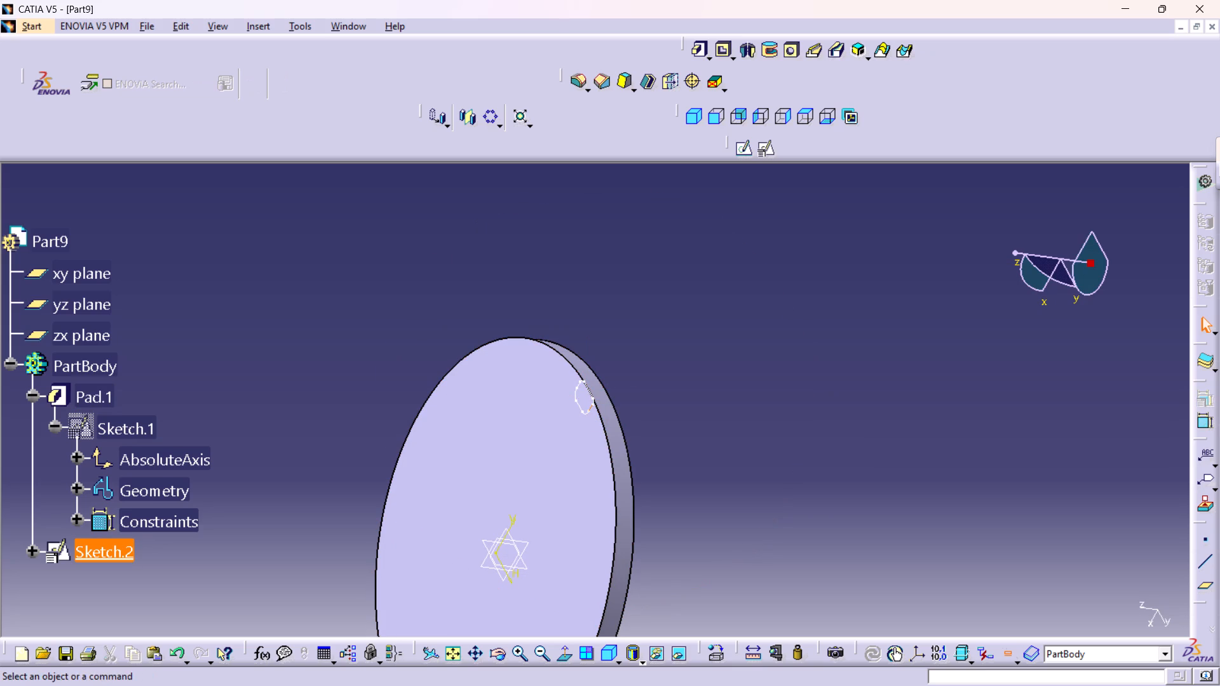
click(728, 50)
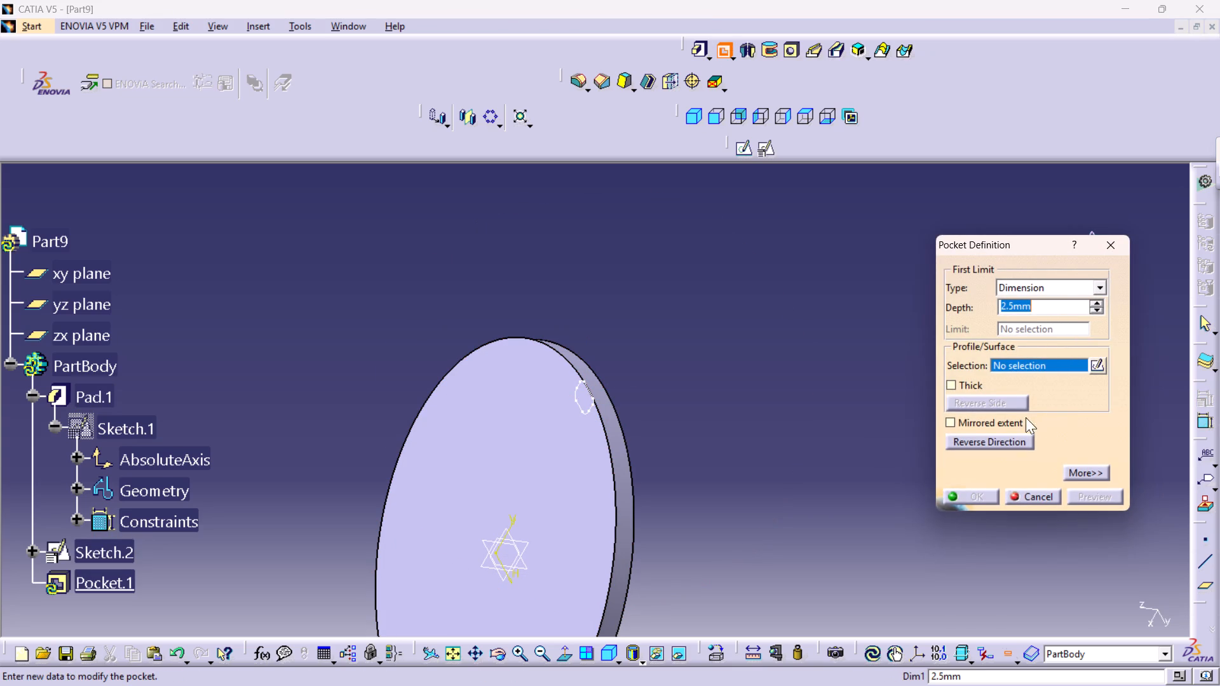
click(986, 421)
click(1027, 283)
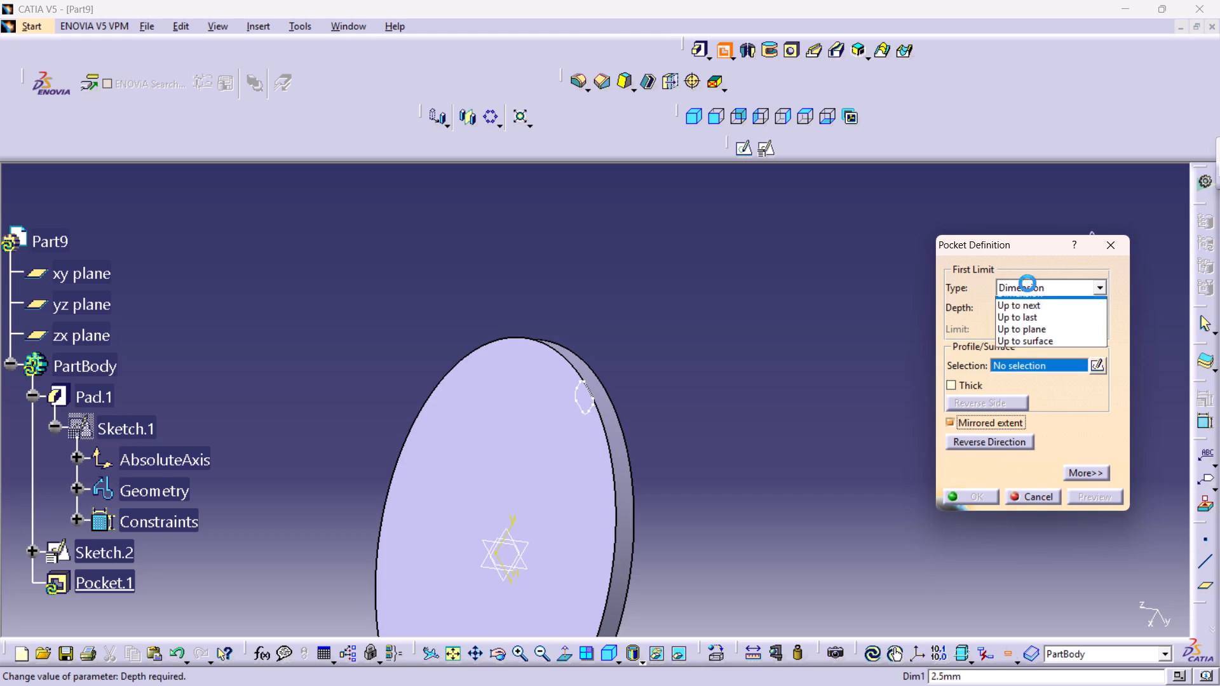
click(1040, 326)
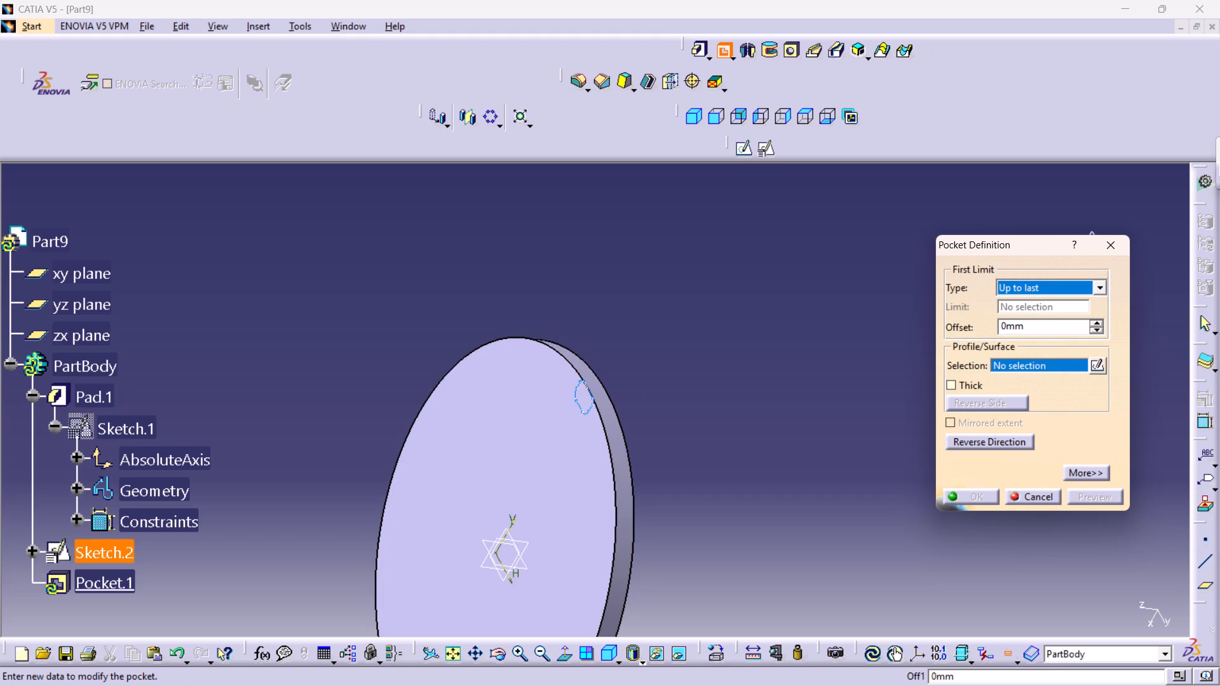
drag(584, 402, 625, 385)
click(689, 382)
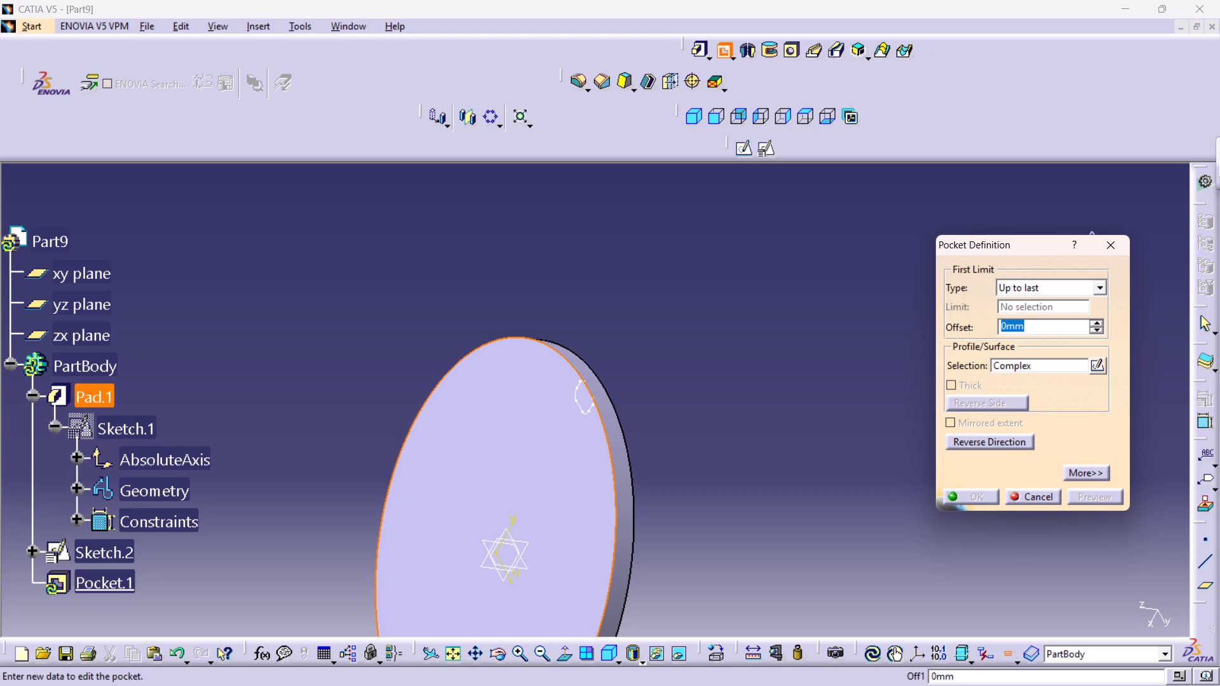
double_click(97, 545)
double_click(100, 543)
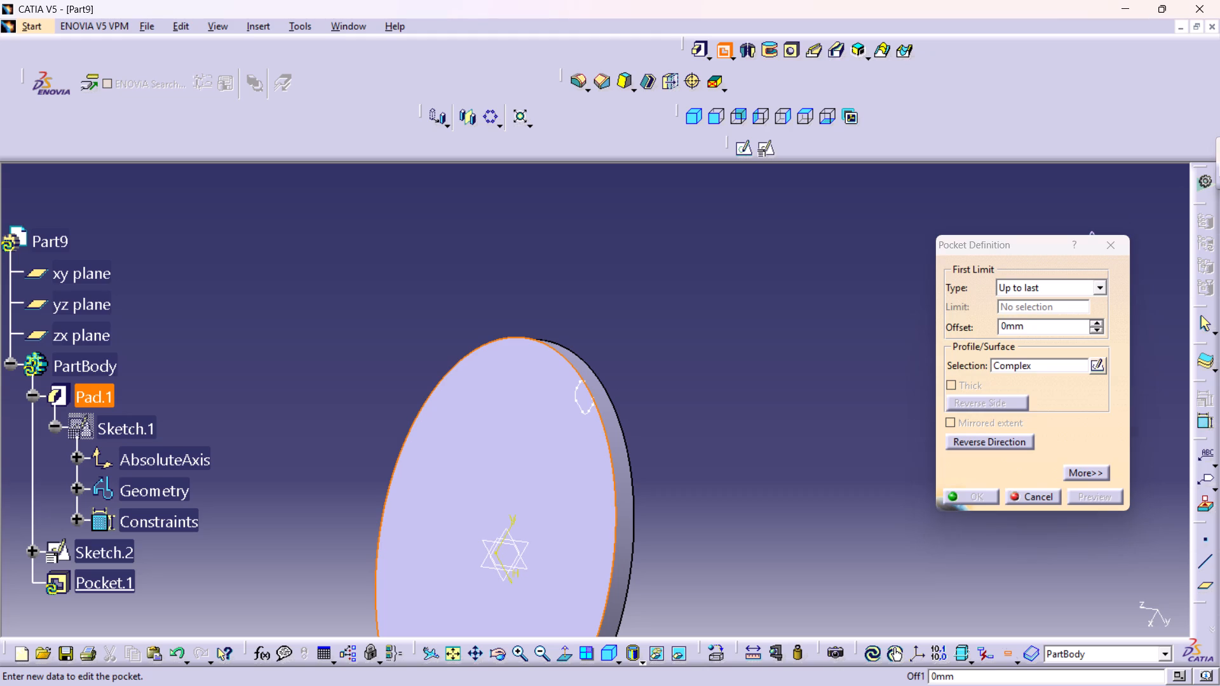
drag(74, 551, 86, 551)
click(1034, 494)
Cut a pocket into the disc from the notch sketch, Sketch.2, using the Up to last limit with 0 mm offset.
double_click(76, 548)
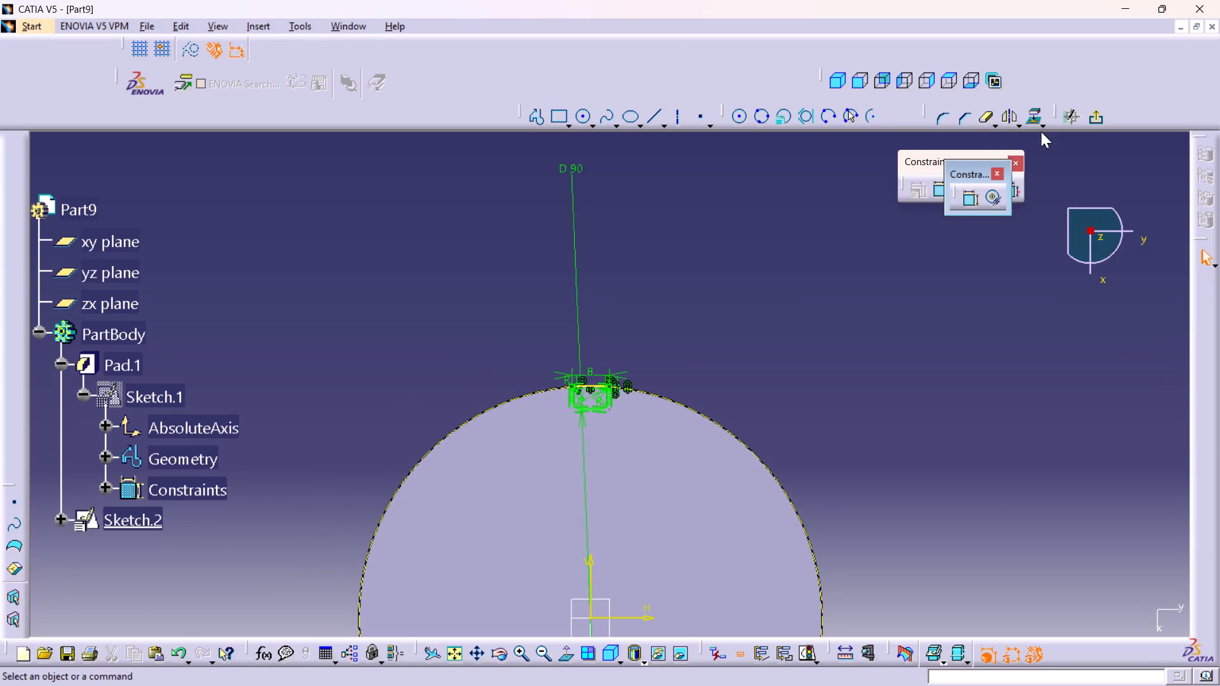
click(1096, 119)
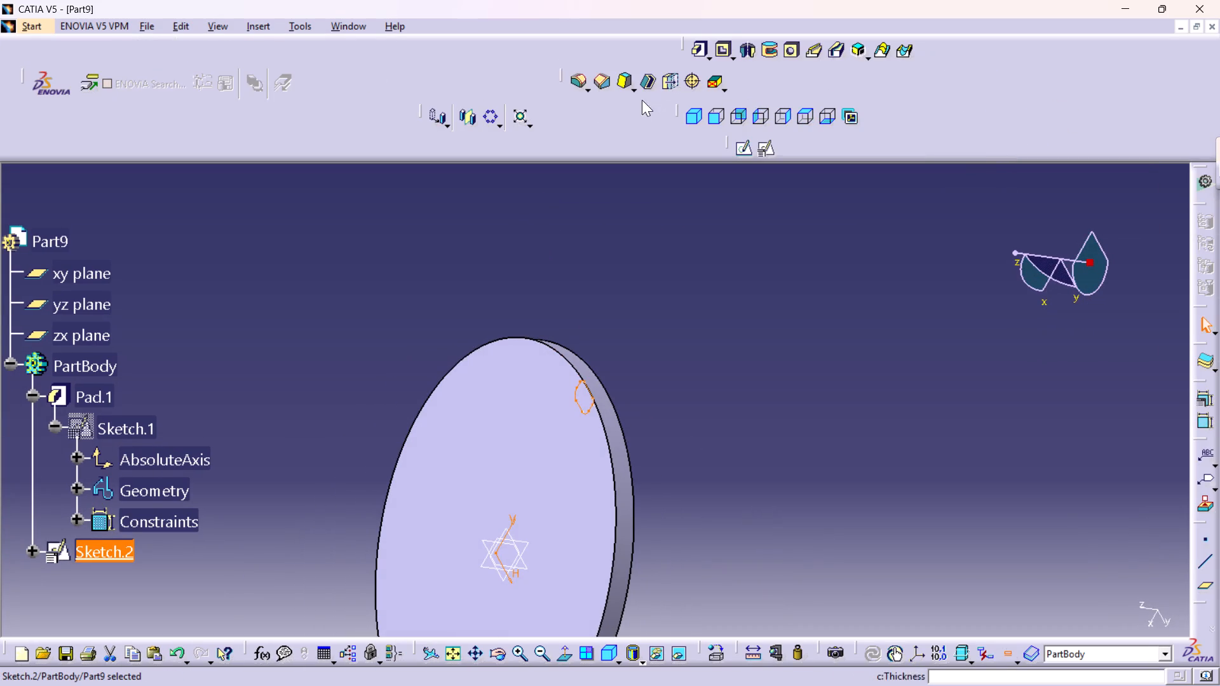
click(726, 56)
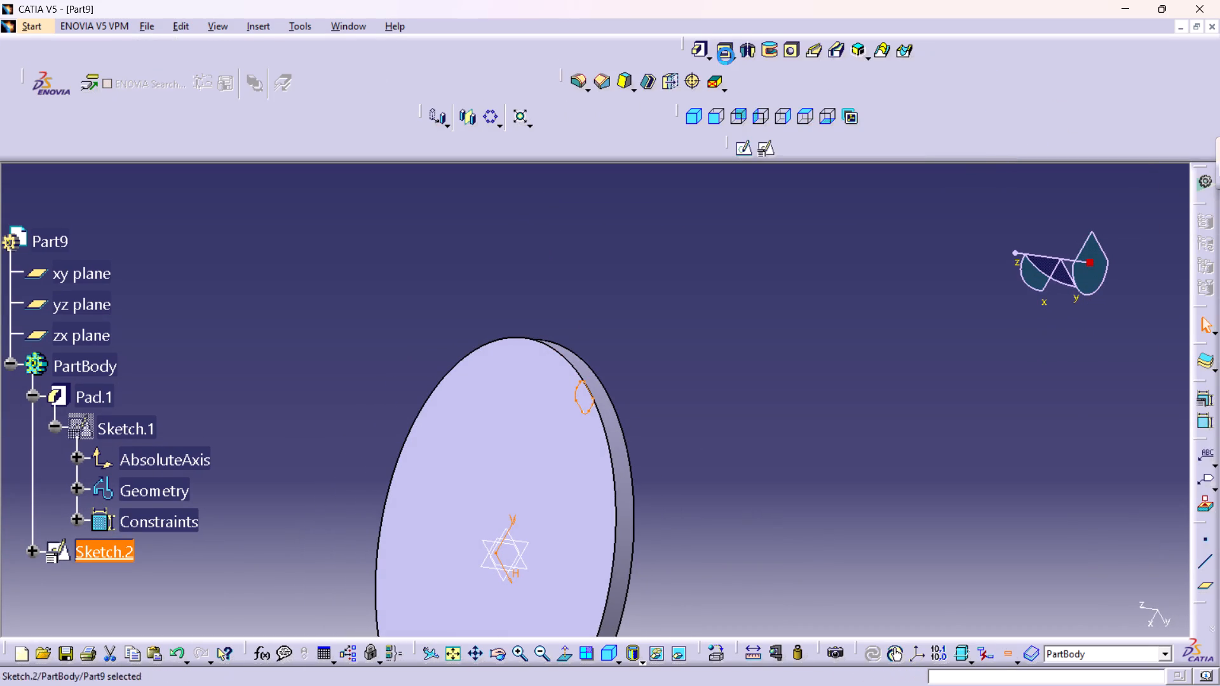
click(1059, 290)
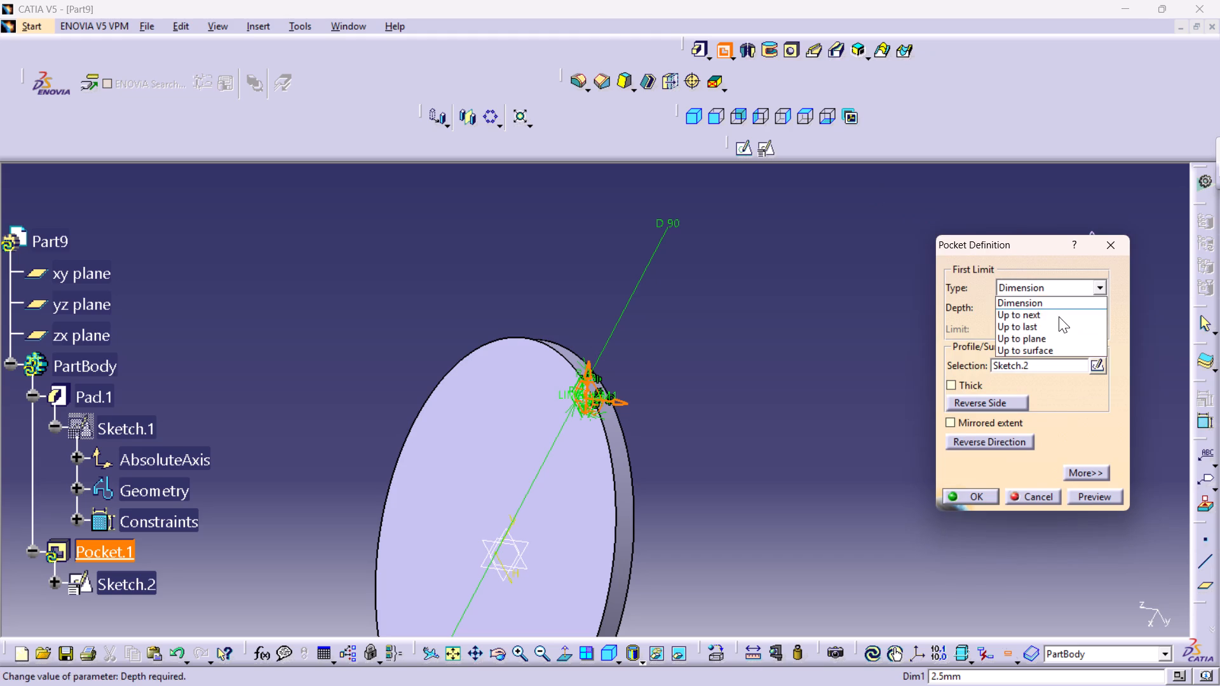
click(1057, 323)
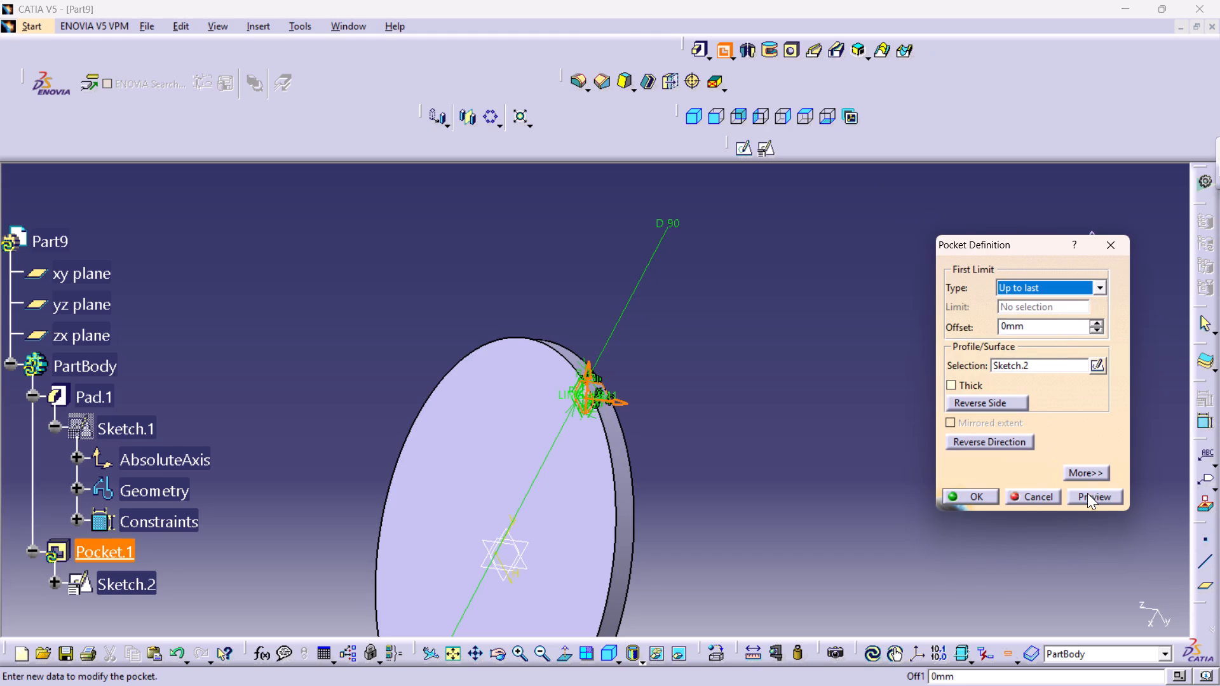
click(1087, 493)
click(985, 492)
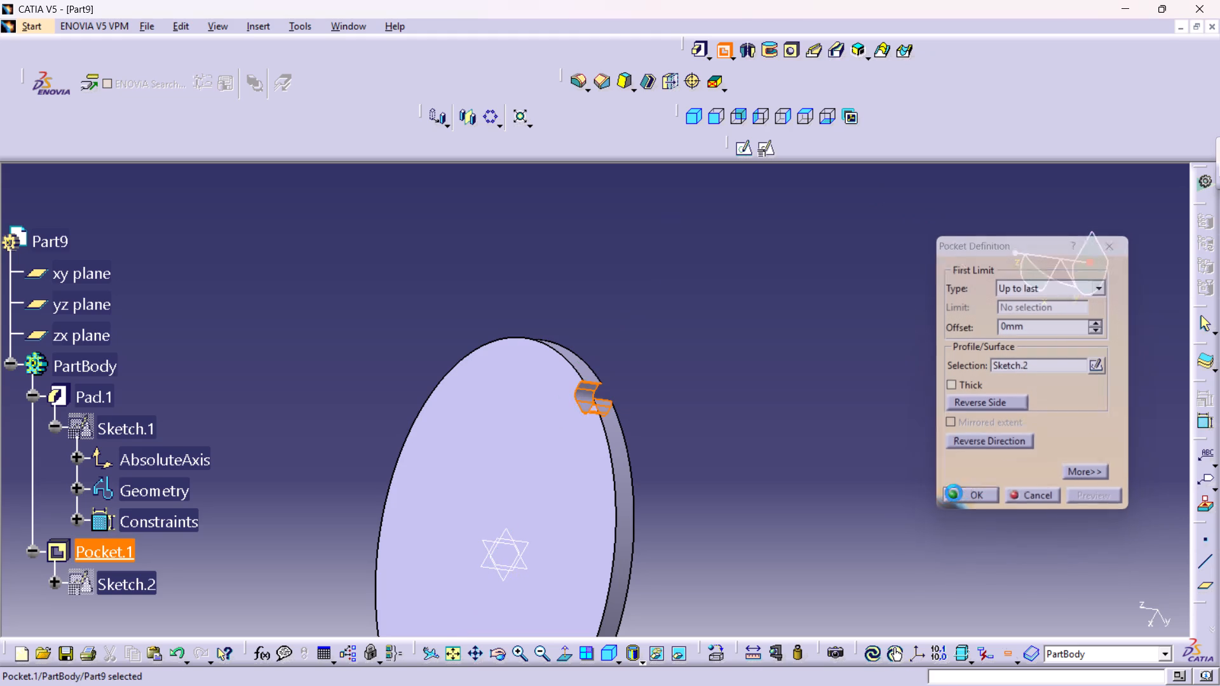
click(889, 484)
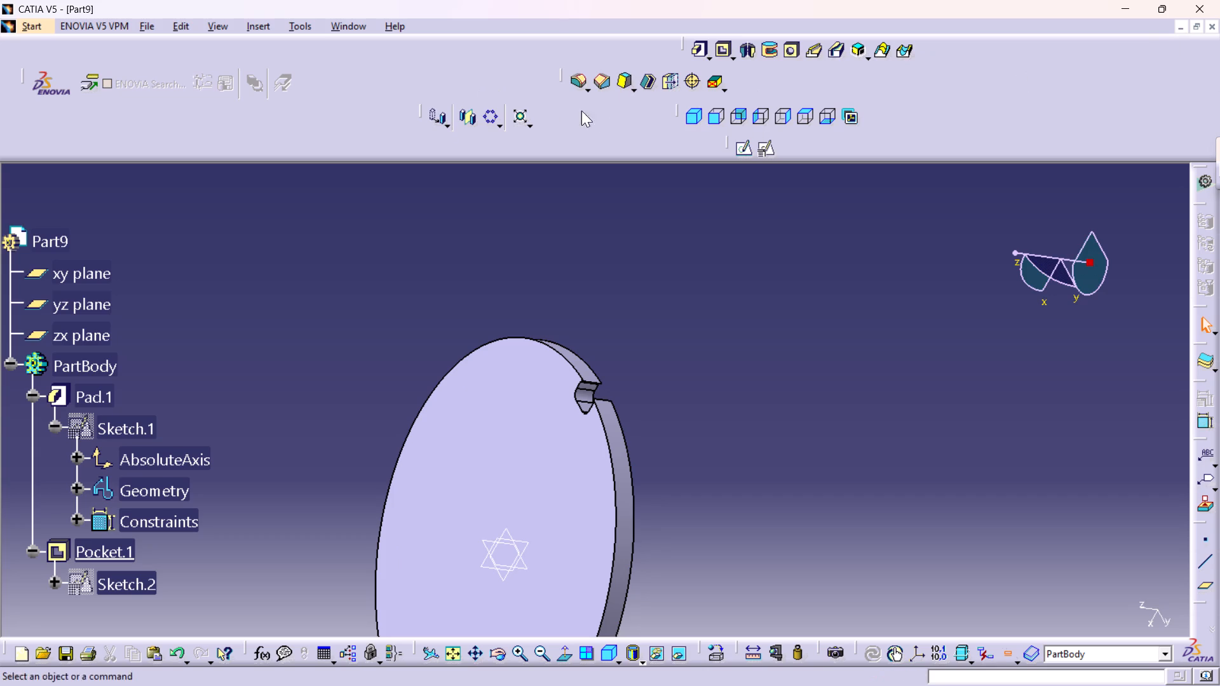
Set up and preview a circular pattern of the current solid as a complete crown with 20 instances about the Z Axis.
click(484, 116)
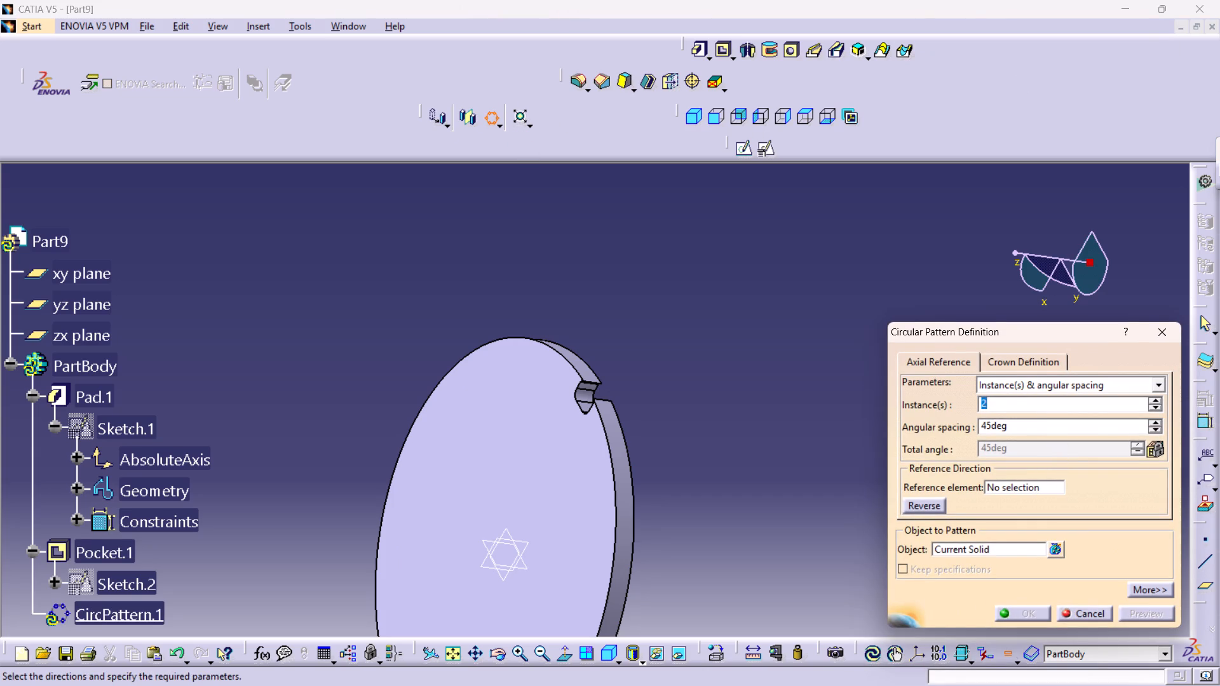
text(20)
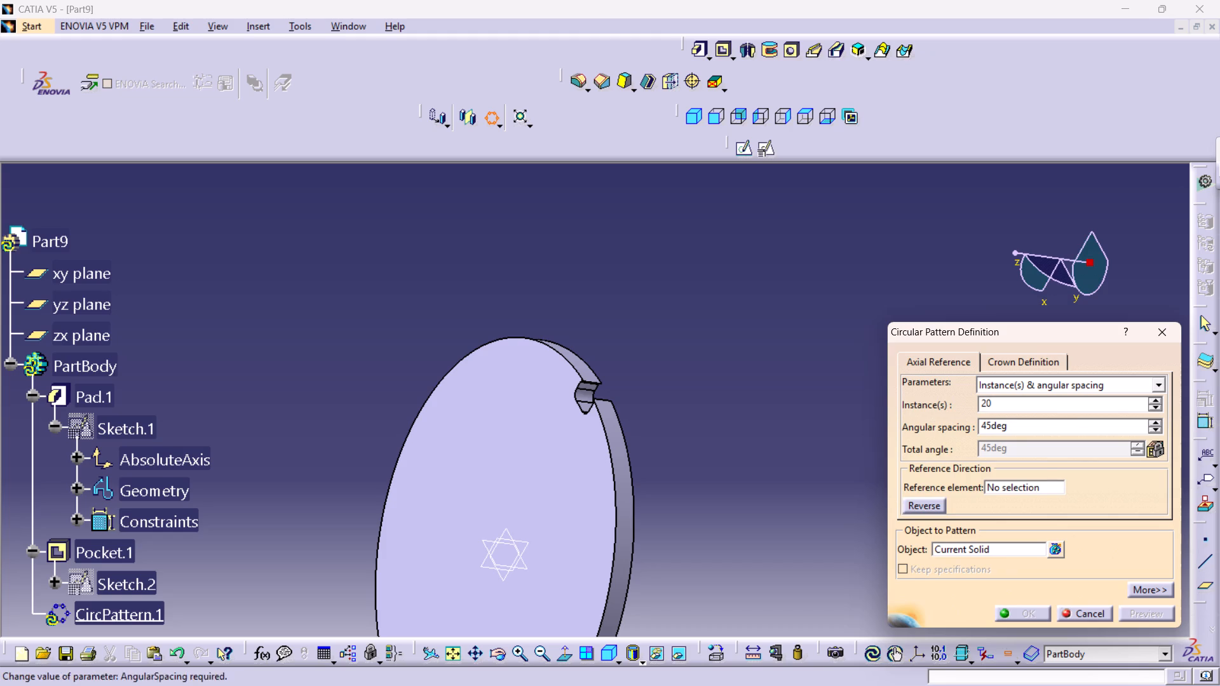
click(1011, 380)
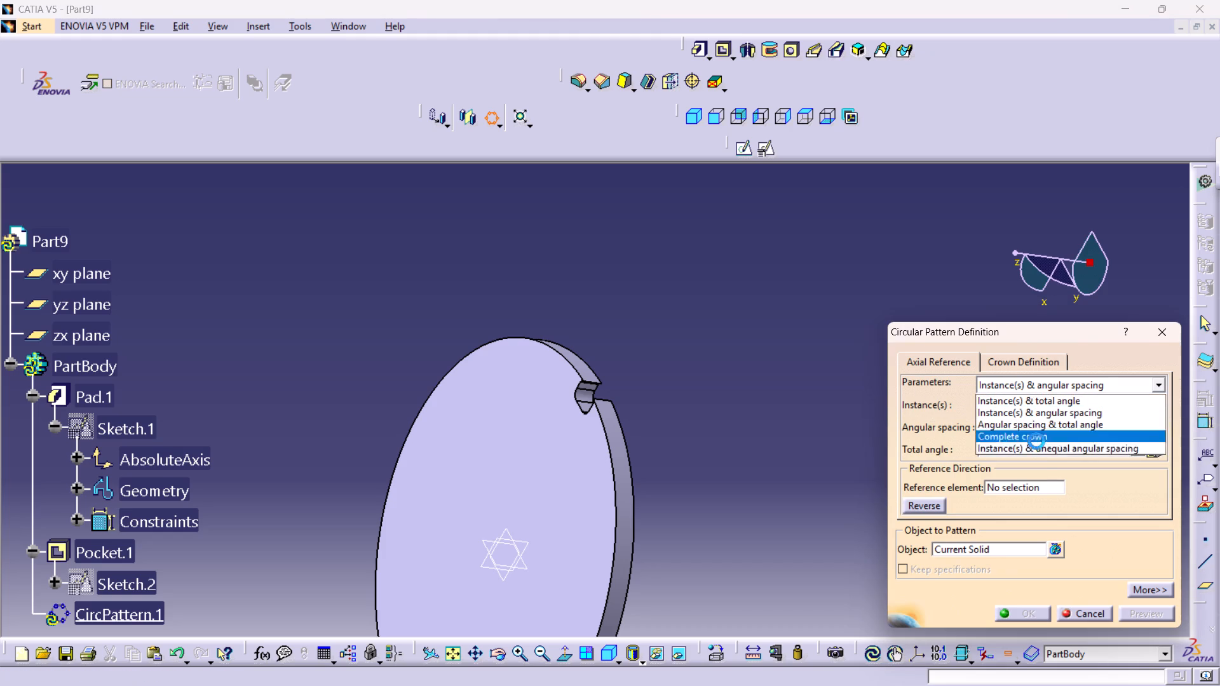
click(1037, 440)
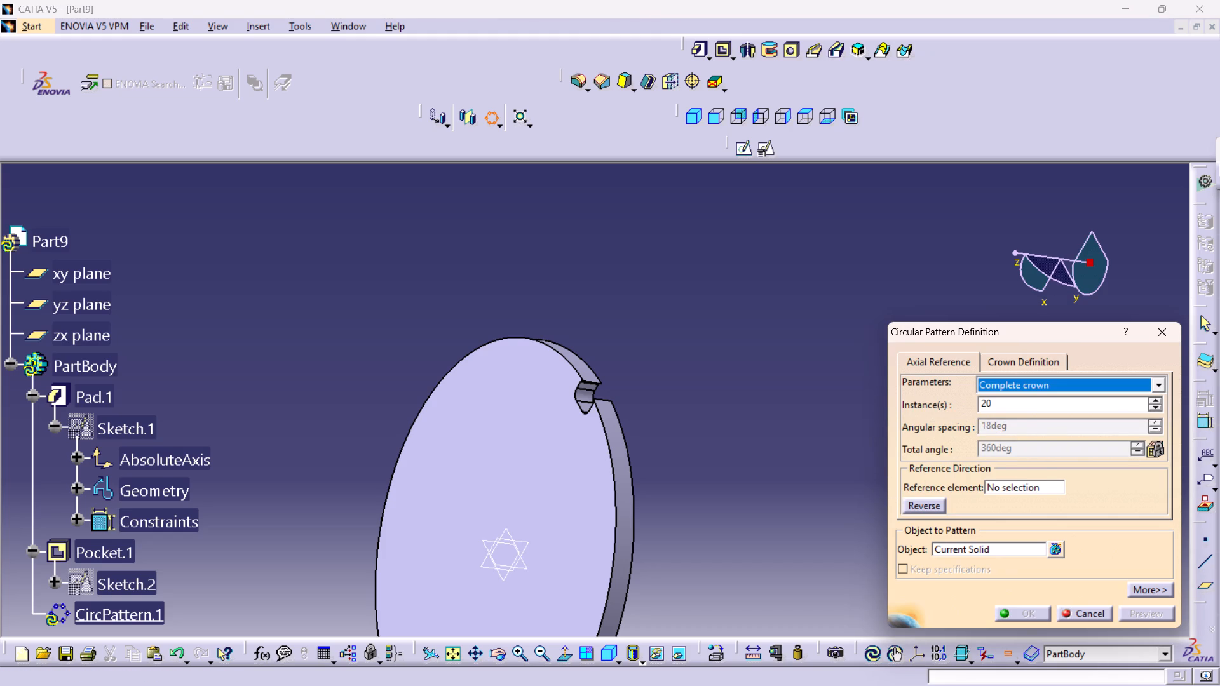
click(70, 555)
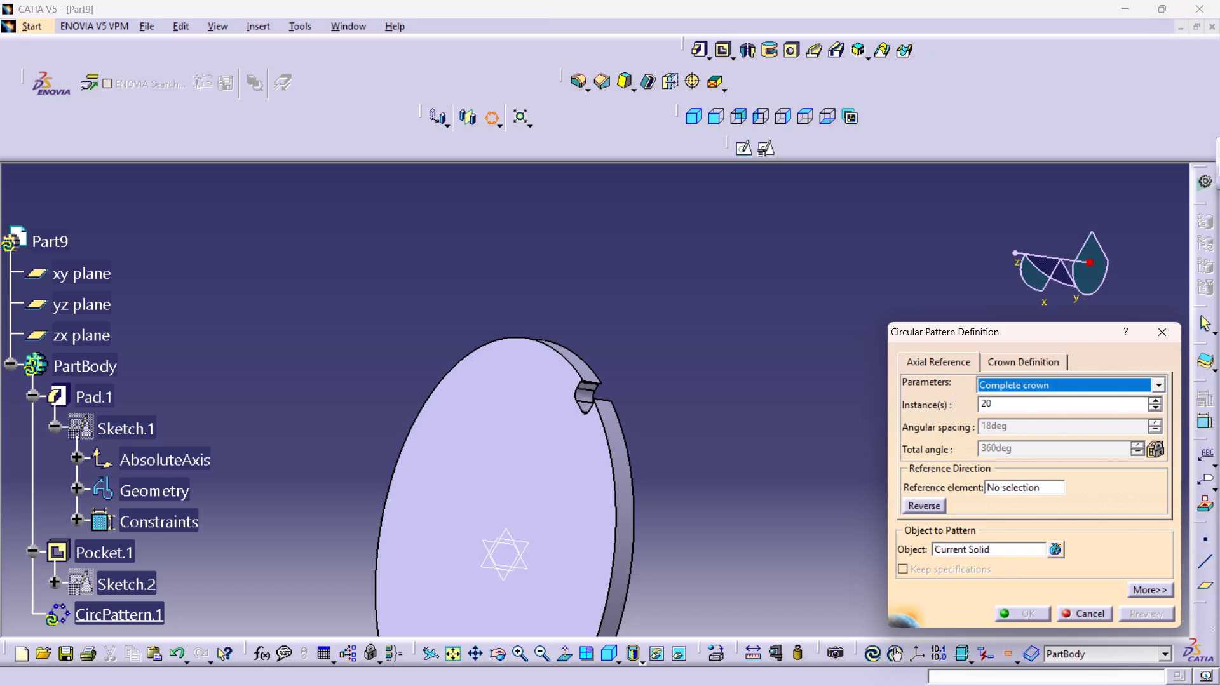
click(70, 555)
click(585, 402)
right_click(582, 389)
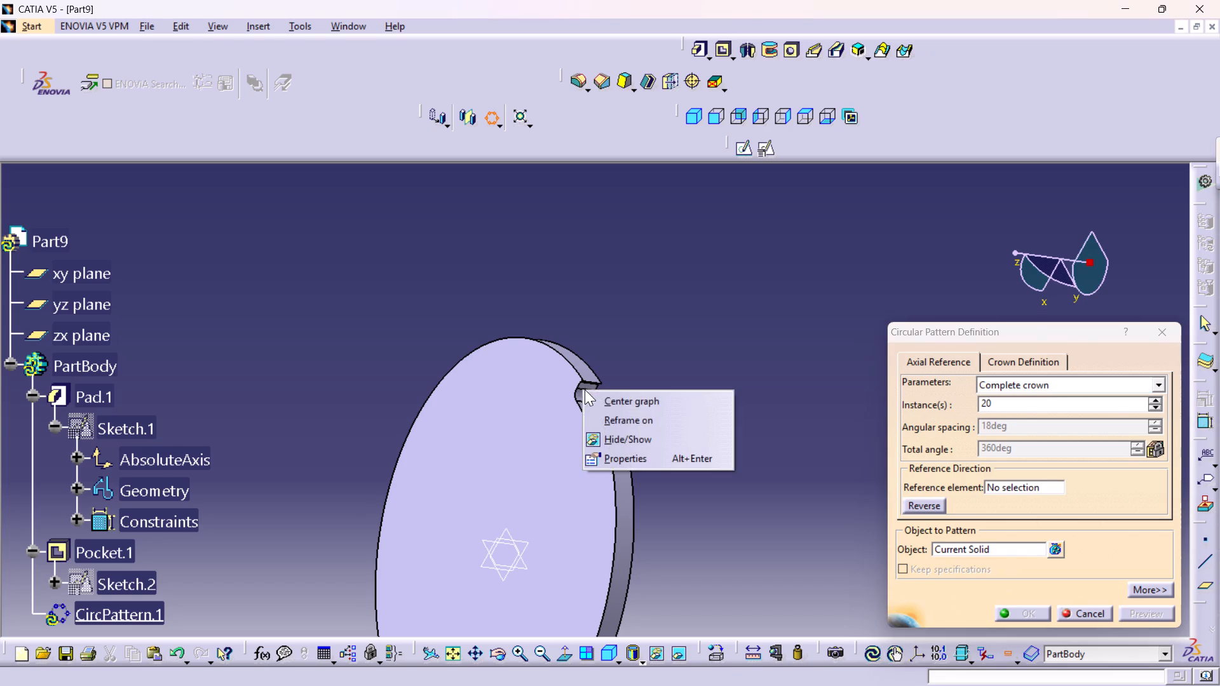
click(628, 358)
click(590, 408)
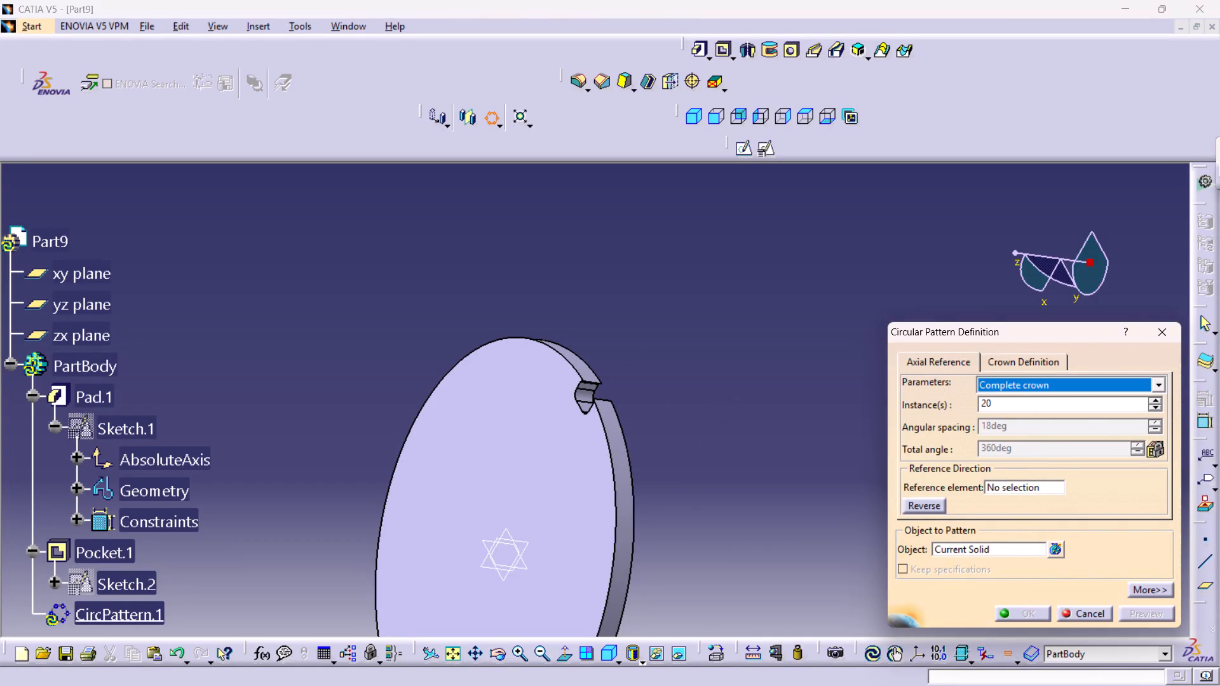
right_click(1020, 483)
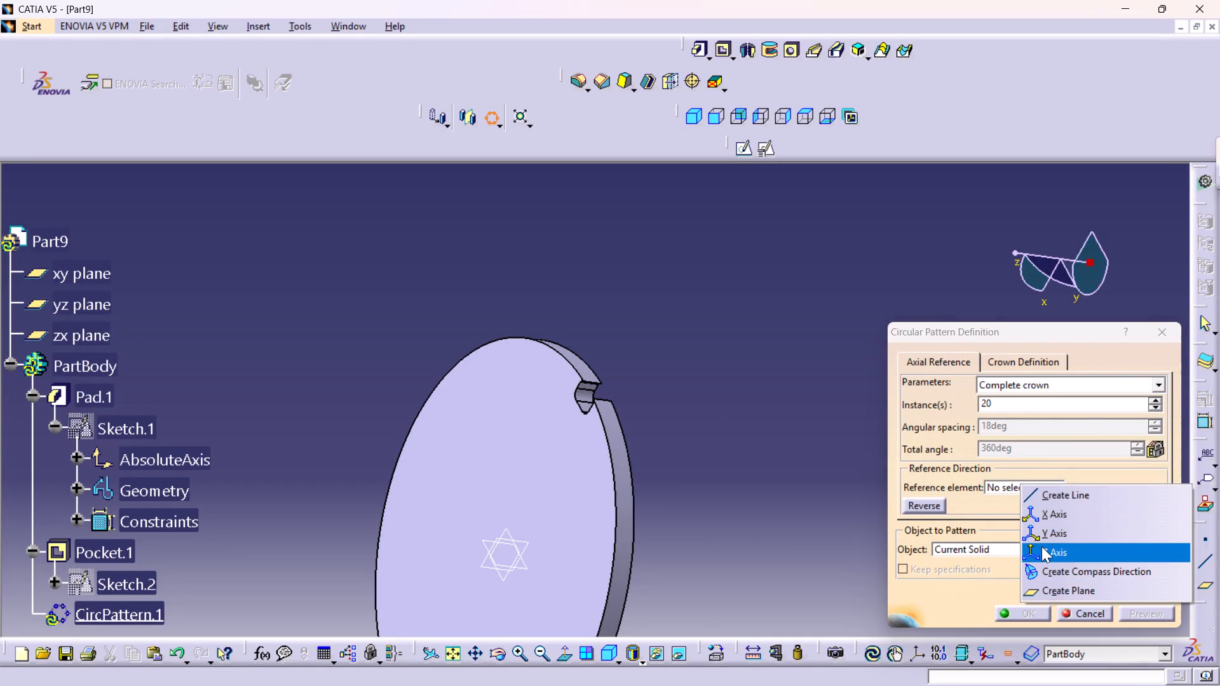
click(1041, 547)
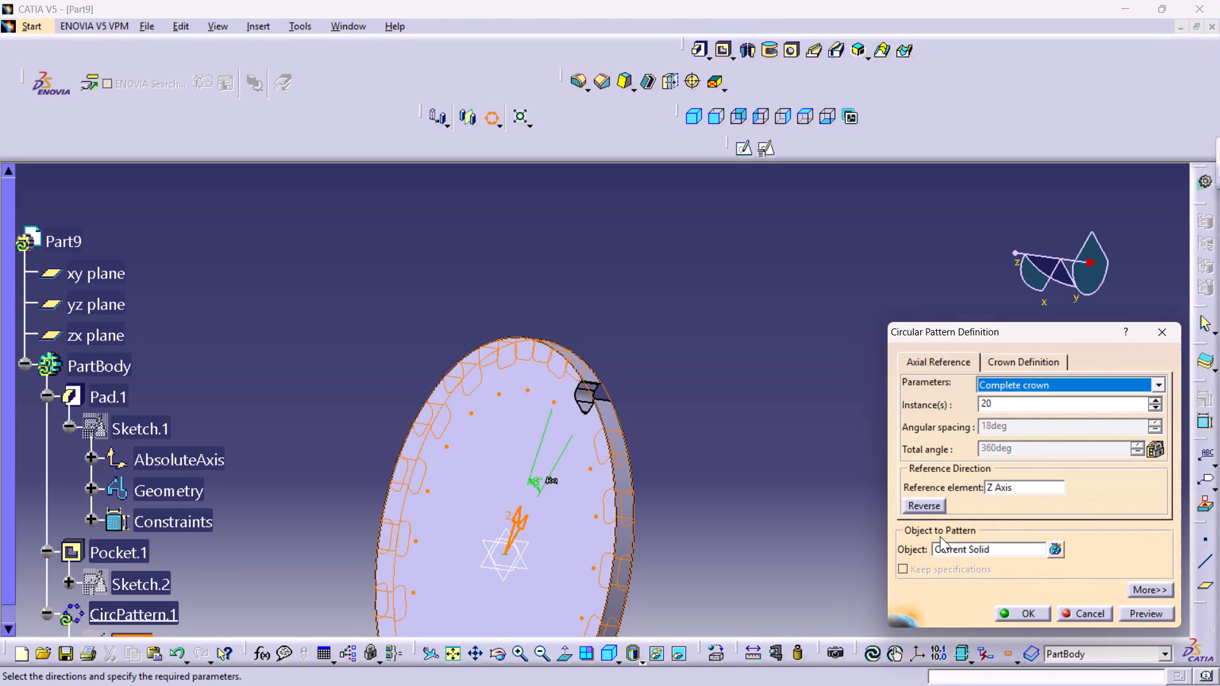
middle_drag(712, 512, 785, 551)
right_drag(712, 512, 785, 551)
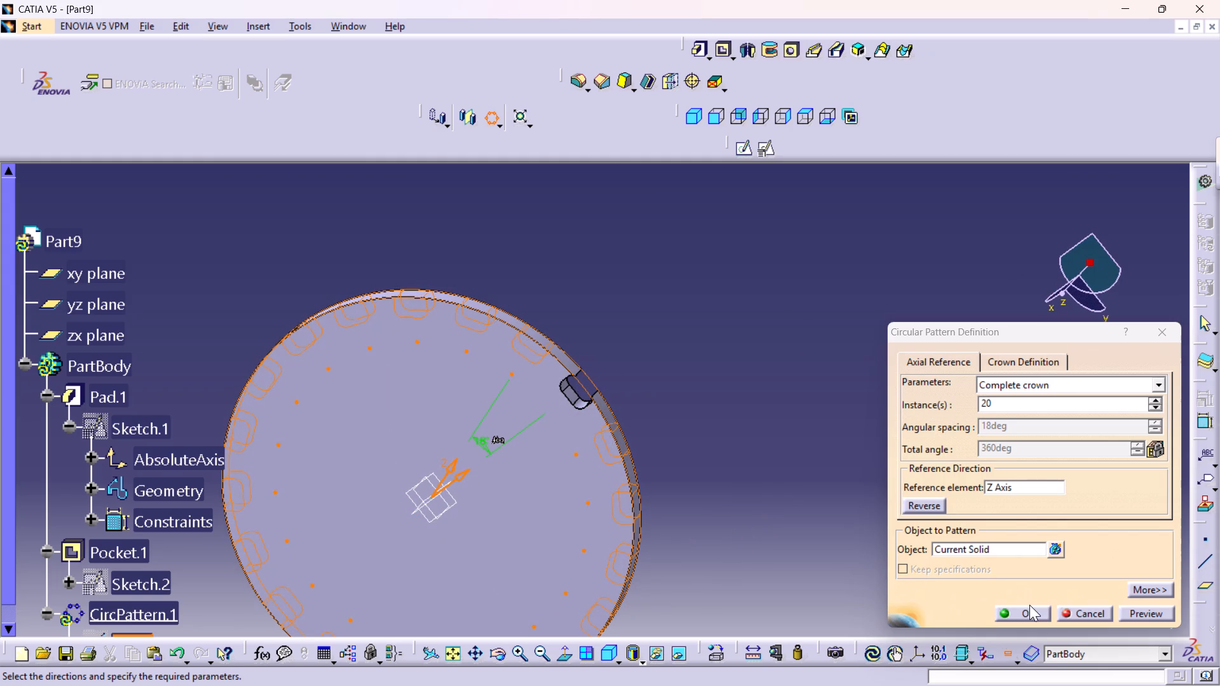
click(1132, 610)
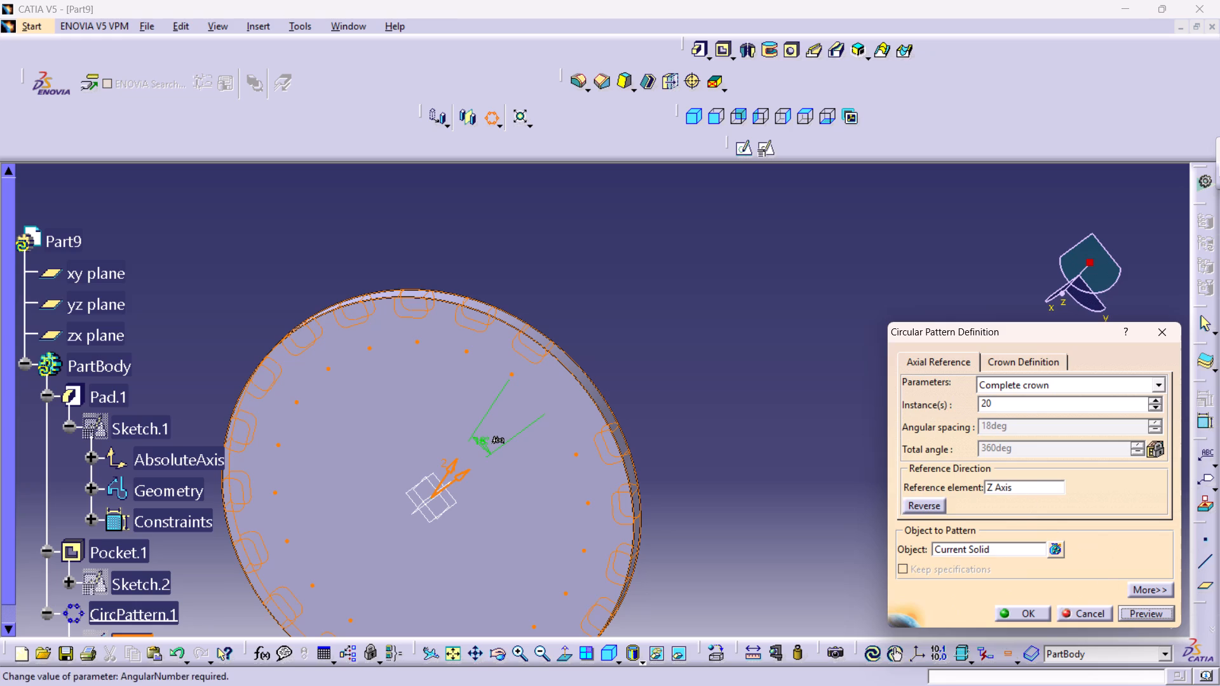
Set the circular pattern's instance count to 22 and create the pattern.
drag(993, 401, 957, 424)
text(22)
key(Return)
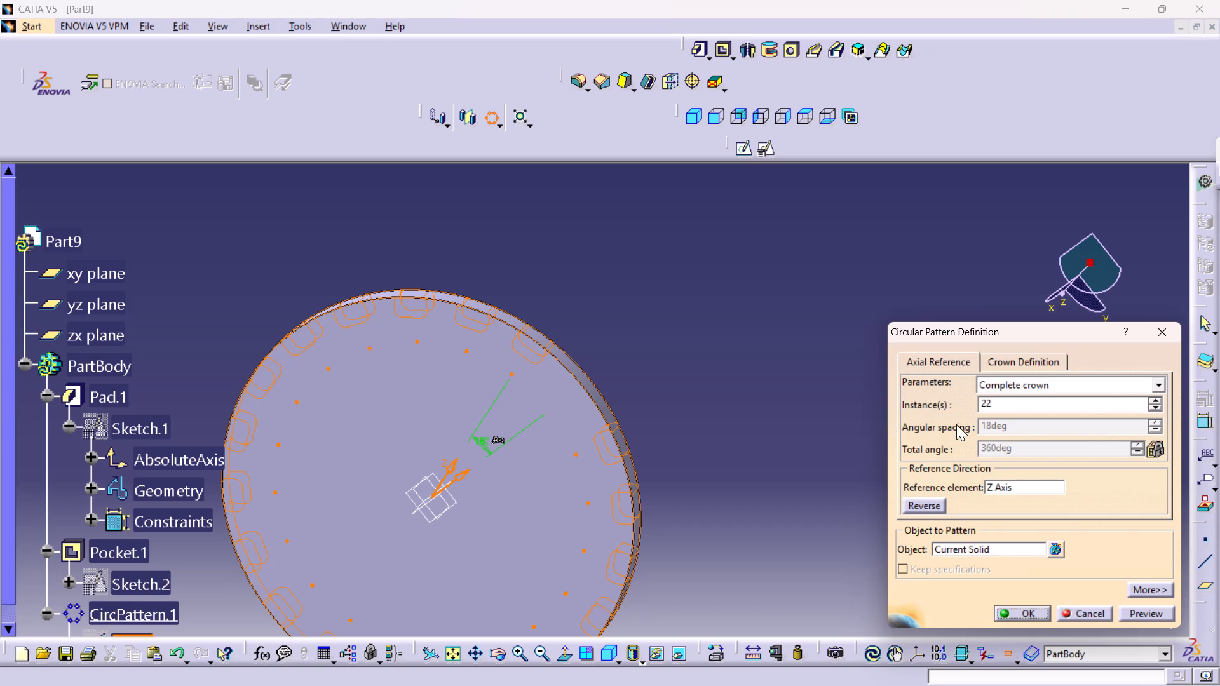
click(1027, 614)
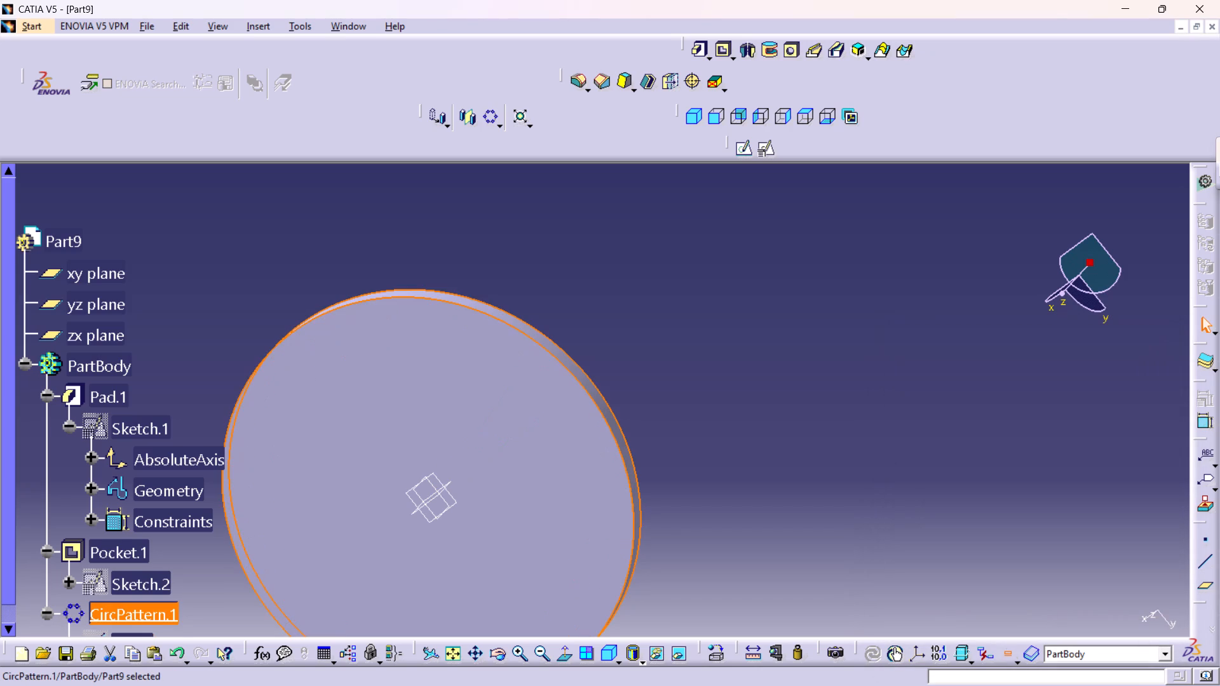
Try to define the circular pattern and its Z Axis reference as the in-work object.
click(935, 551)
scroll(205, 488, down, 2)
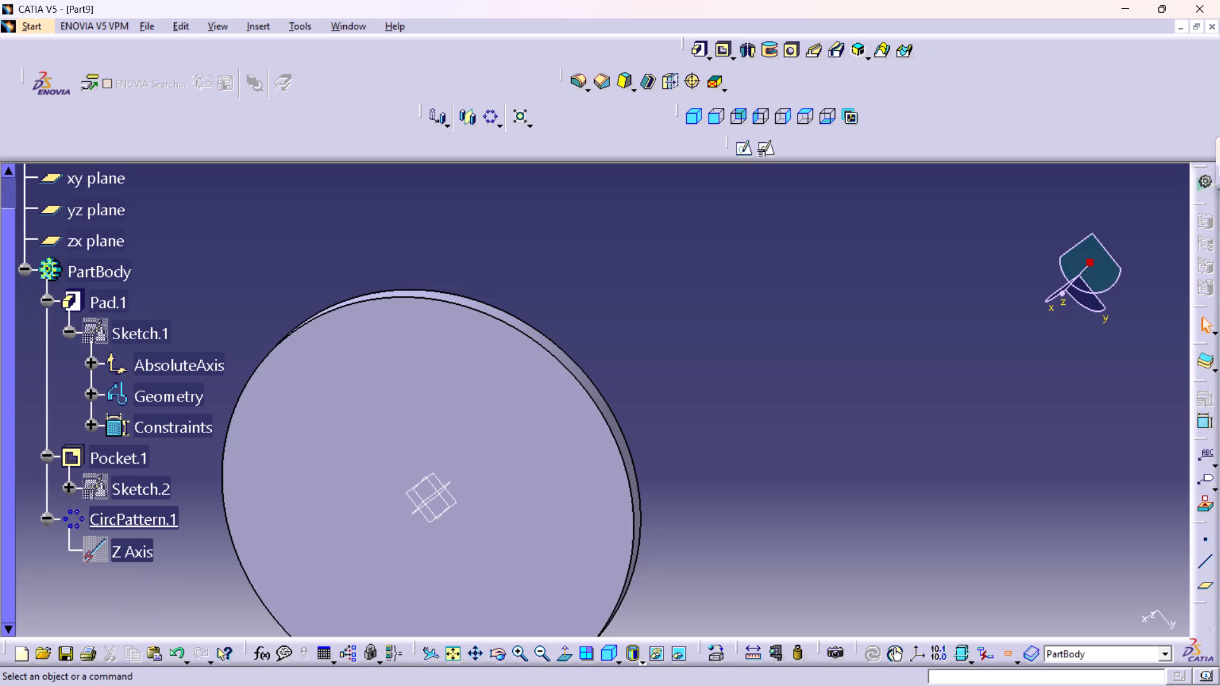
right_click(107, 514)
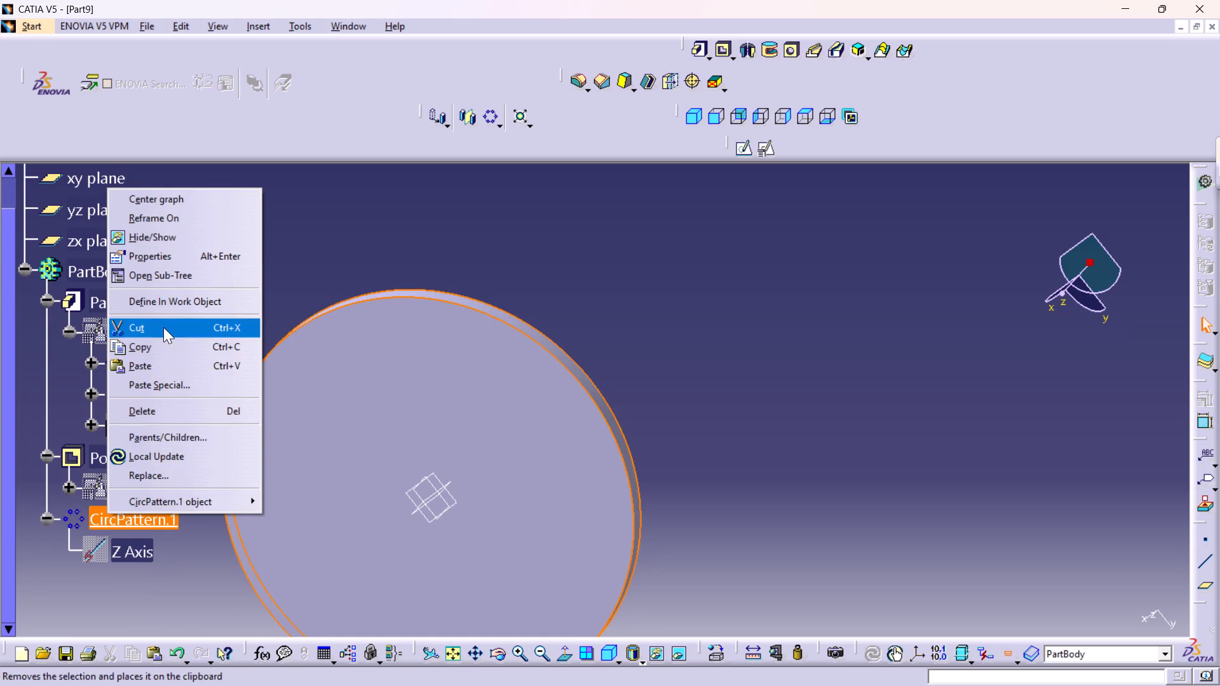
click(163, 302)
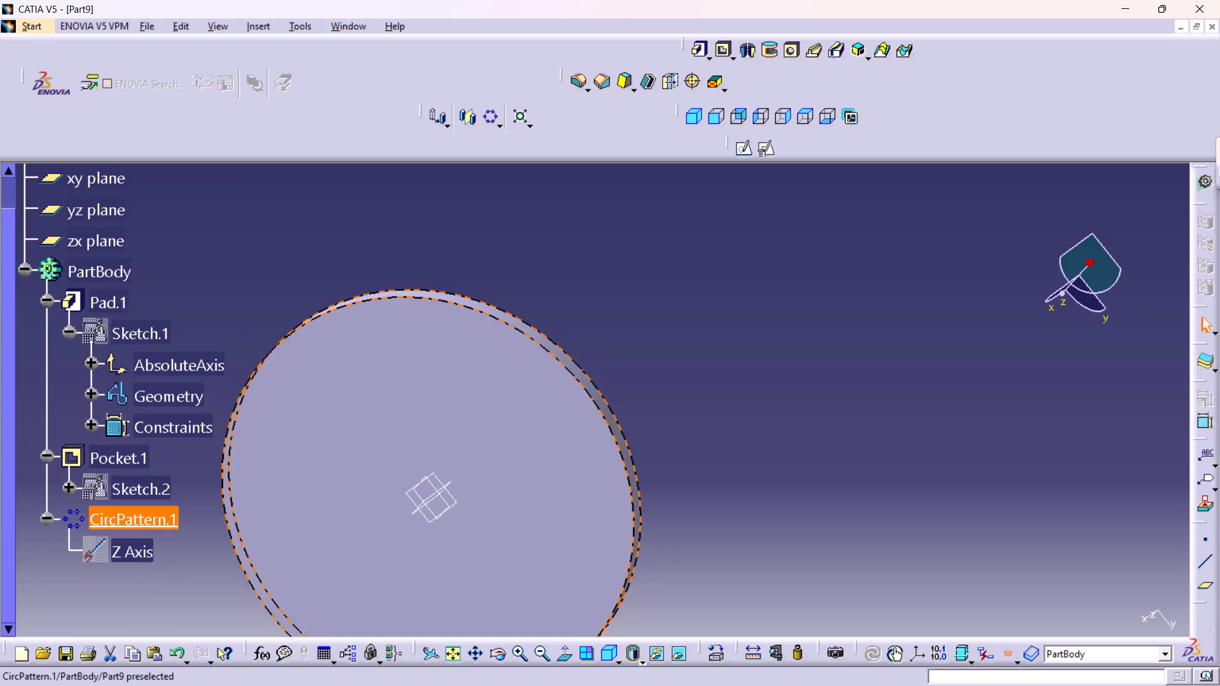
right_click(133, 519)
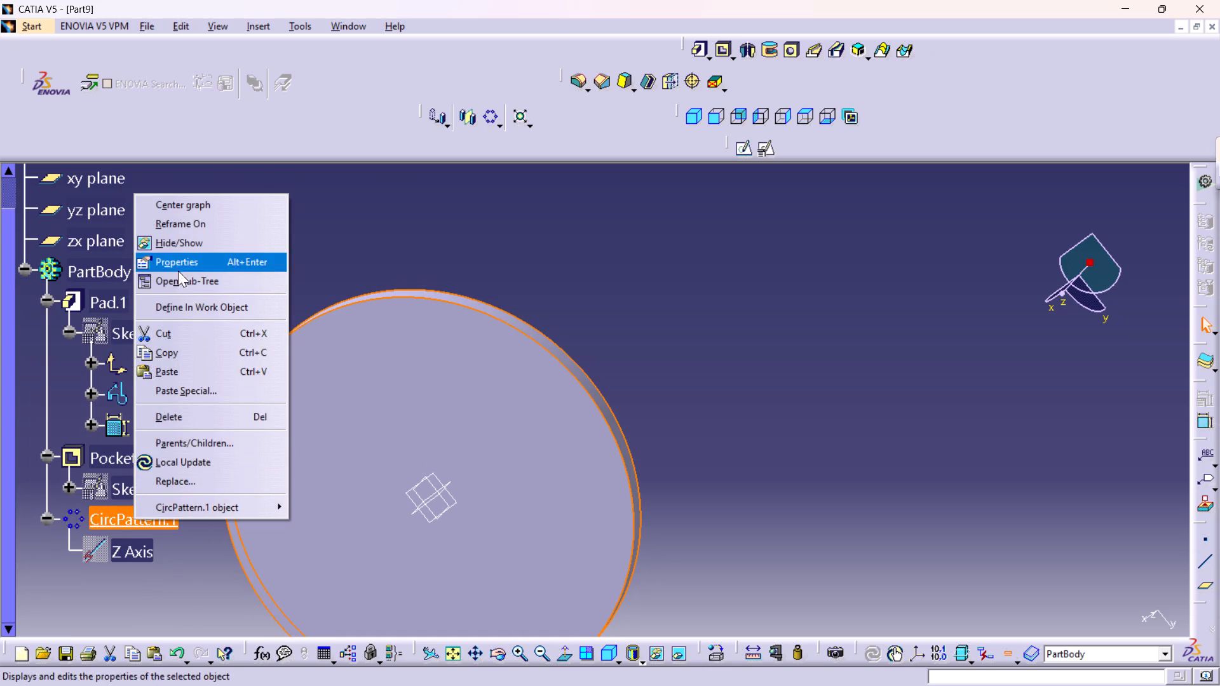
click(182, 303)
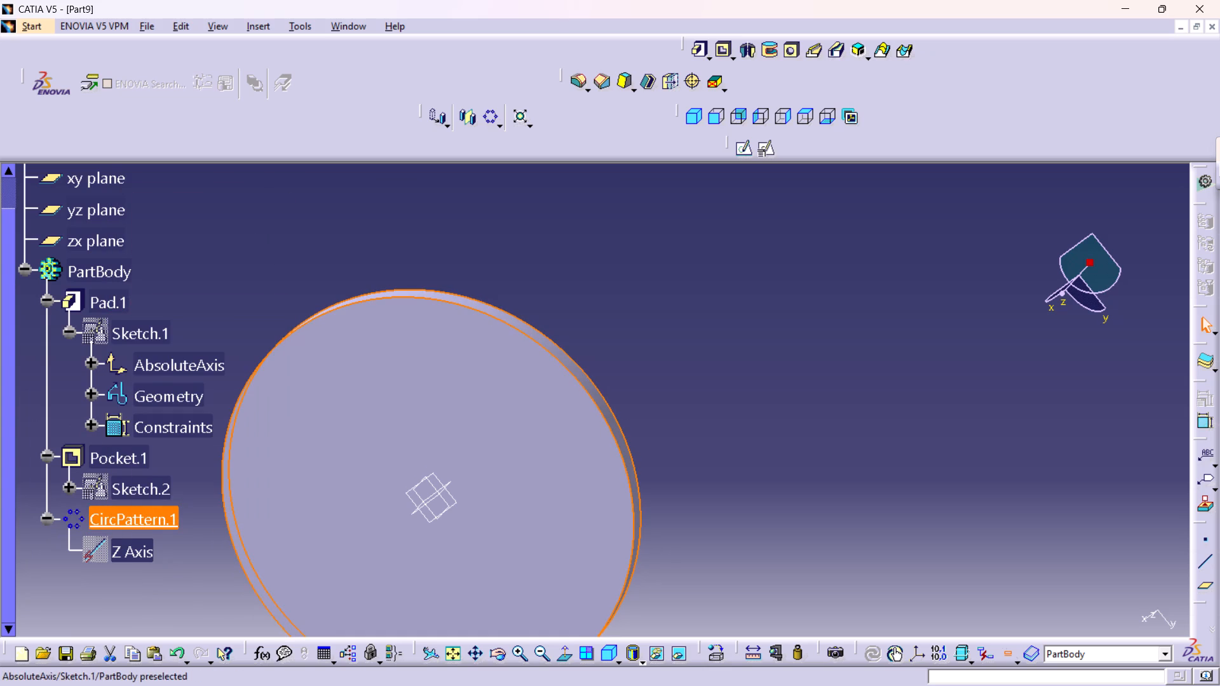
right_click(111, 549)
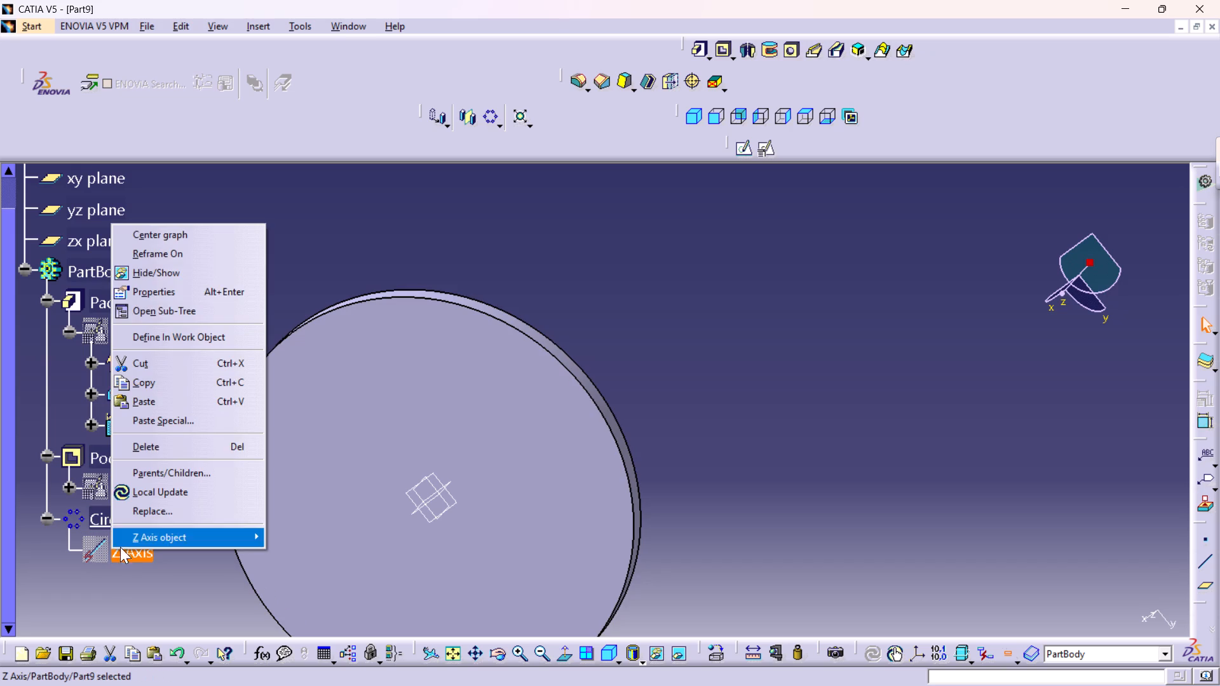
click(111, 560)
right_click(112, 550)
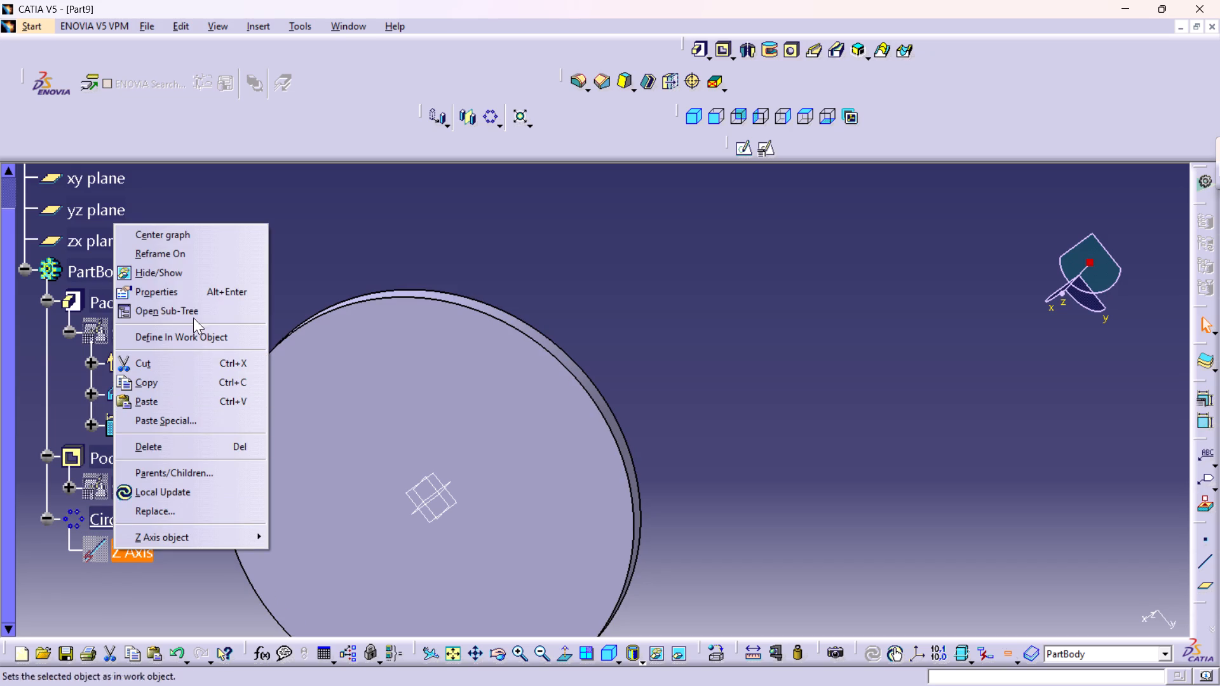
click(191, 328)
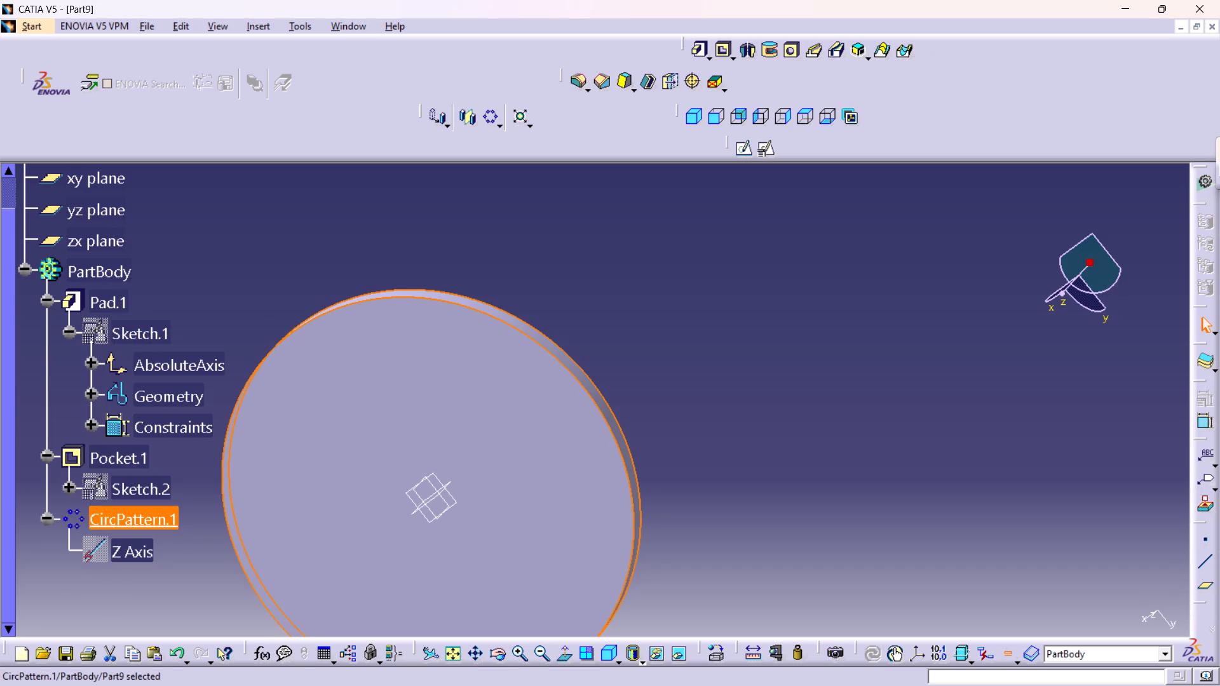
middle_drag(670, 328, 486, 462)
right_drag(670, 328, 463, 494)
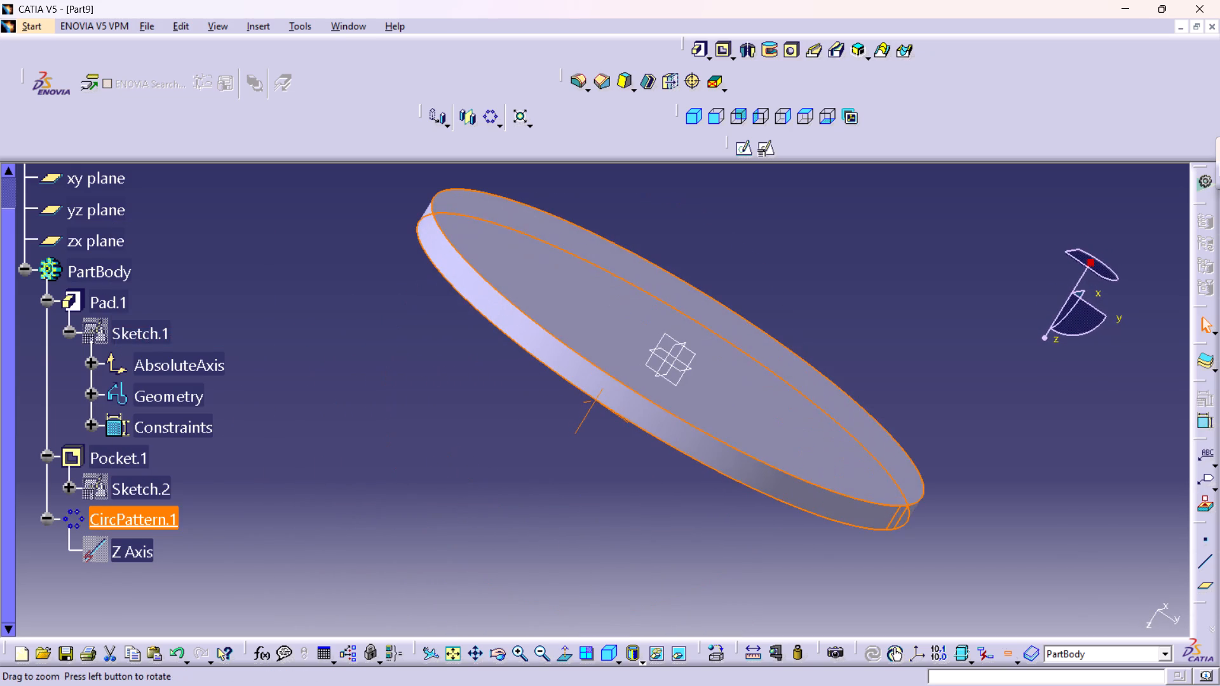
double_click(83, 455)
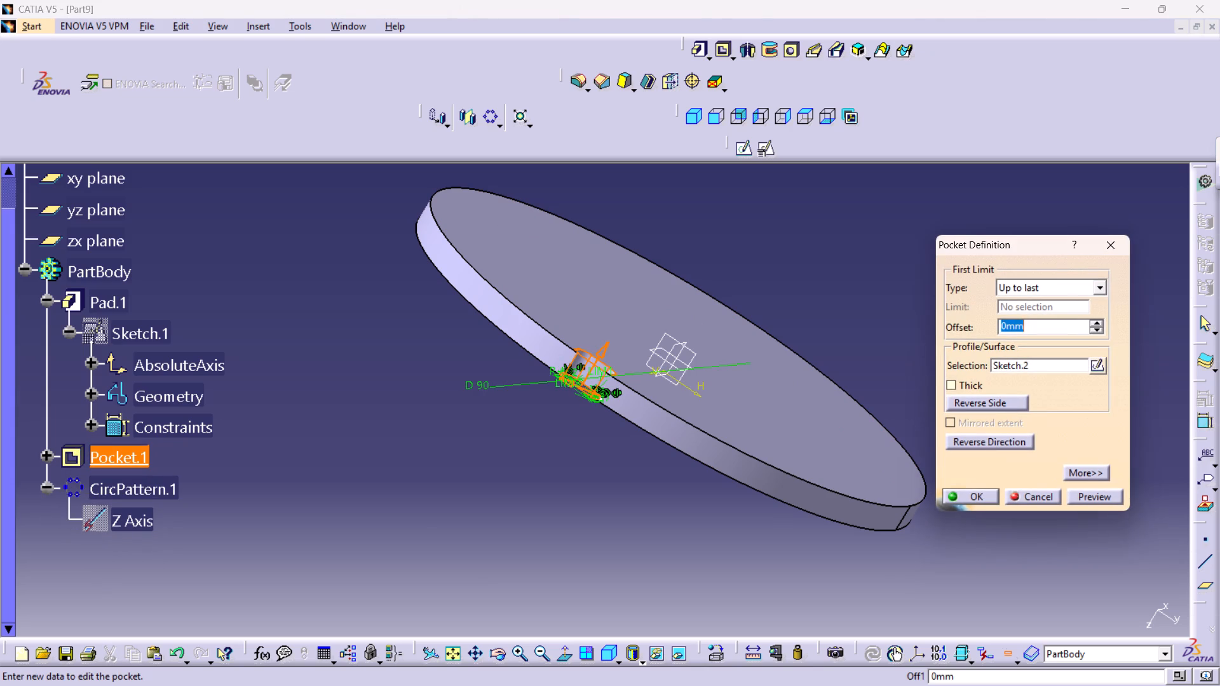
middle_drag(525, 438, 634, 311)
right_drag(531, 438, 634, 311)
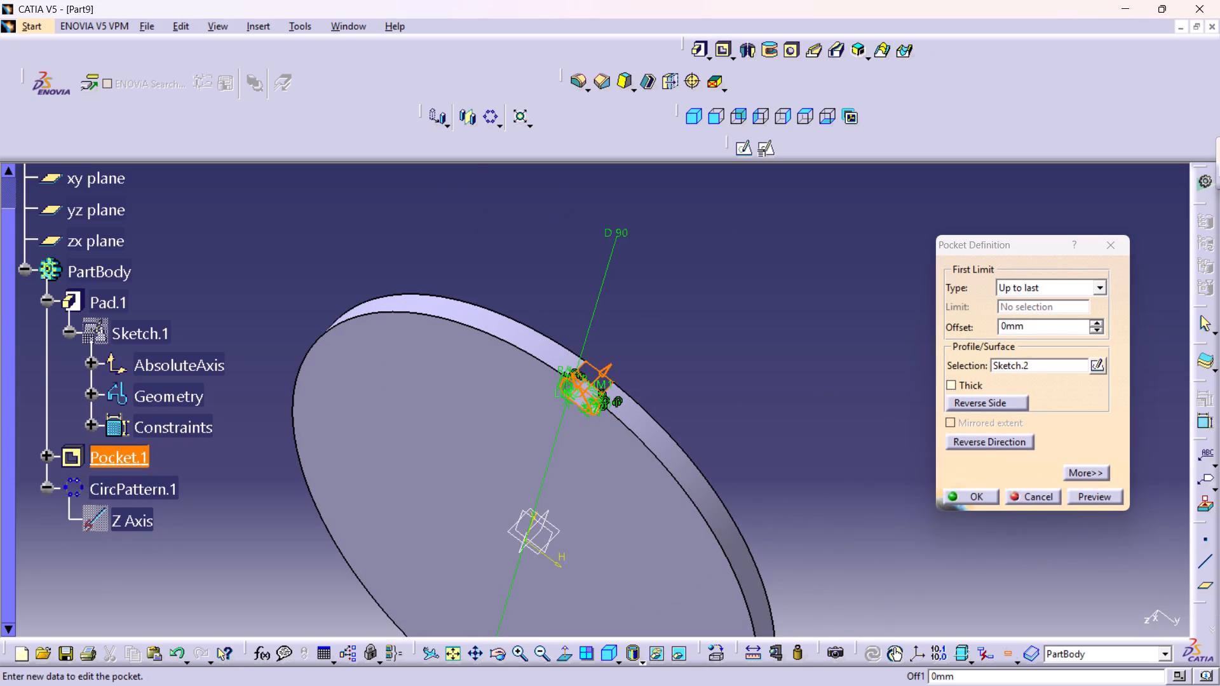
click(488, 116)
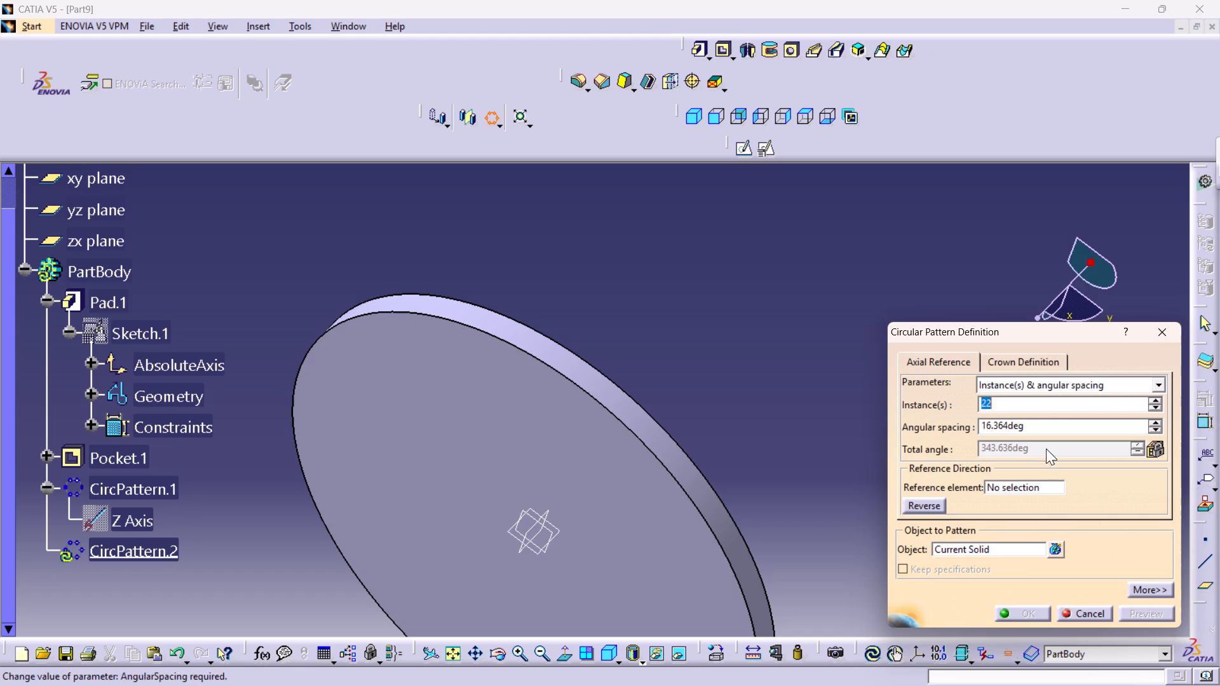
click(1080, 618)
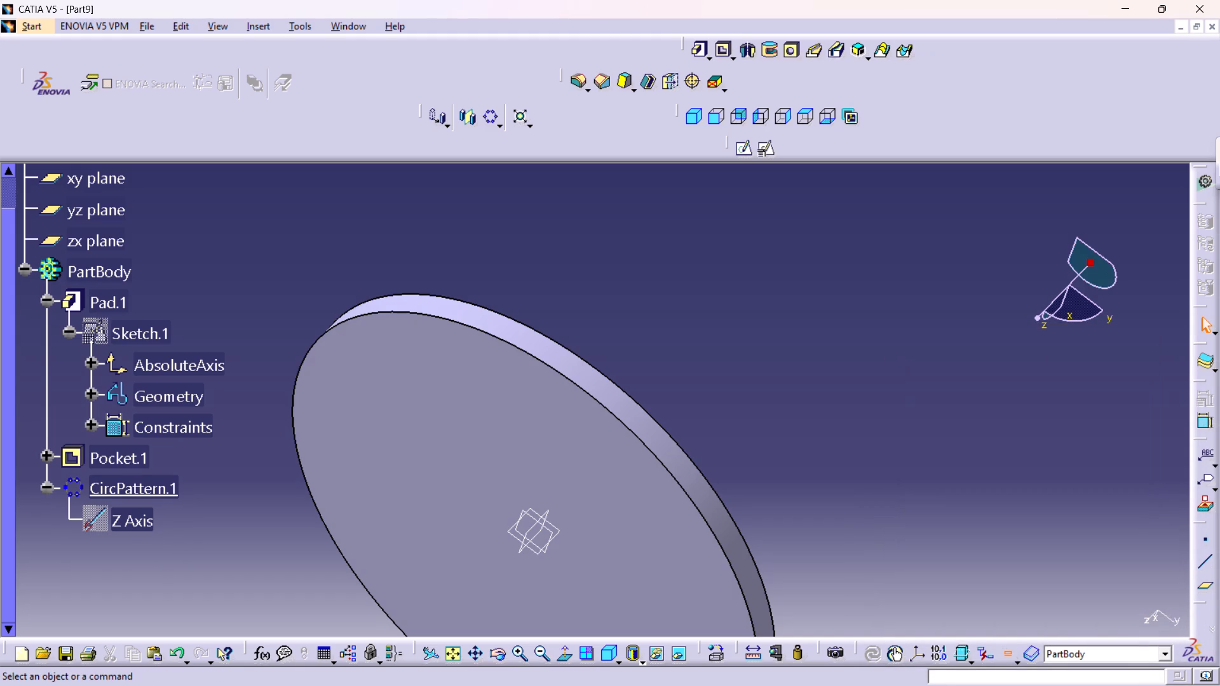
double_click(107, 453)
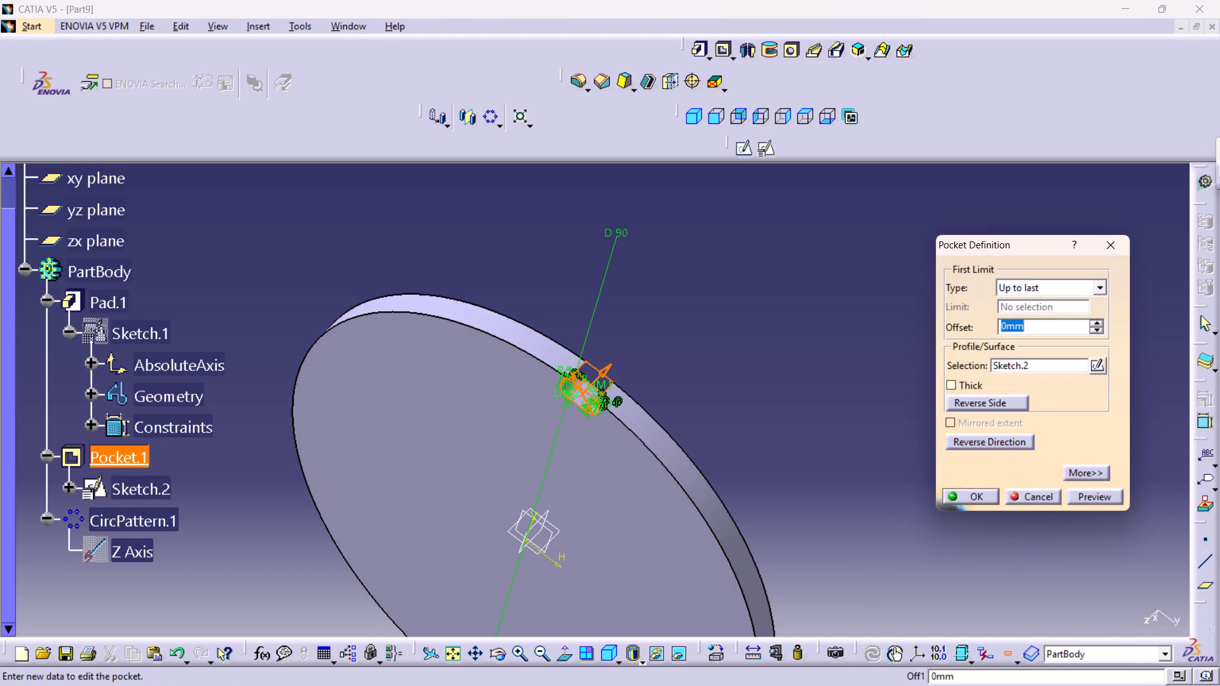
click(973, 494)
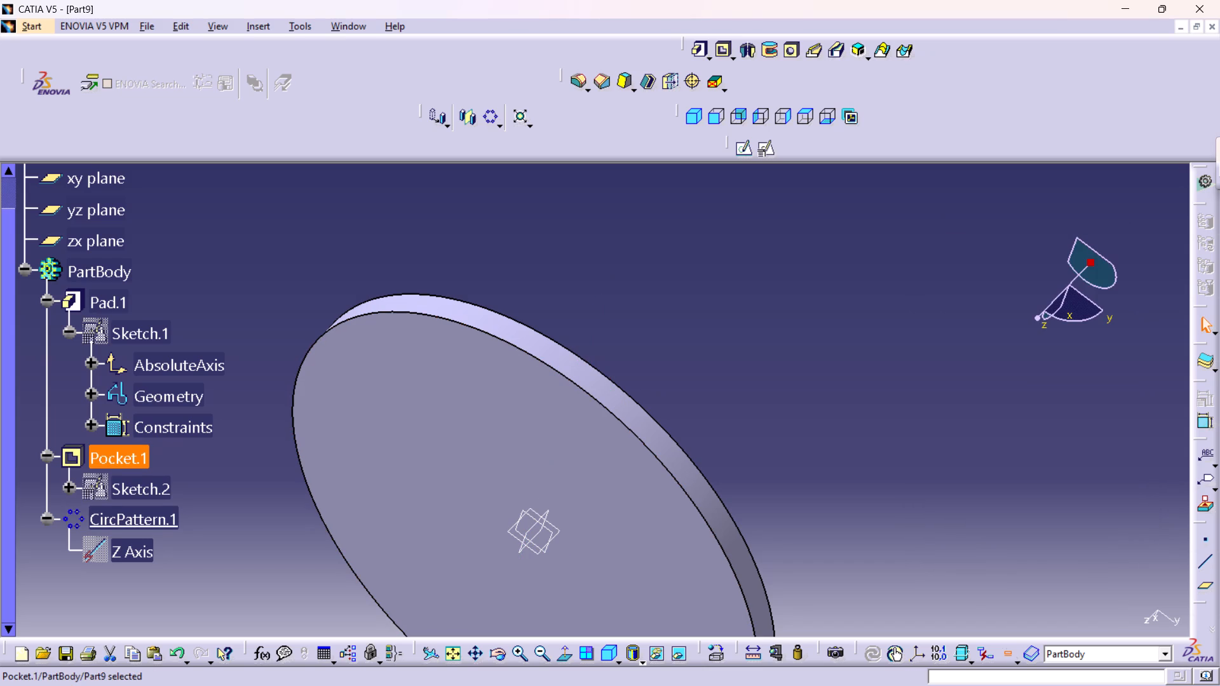
Define Pocket.1 as the in-work object.
right_click(92, 457)
click(187, 251)
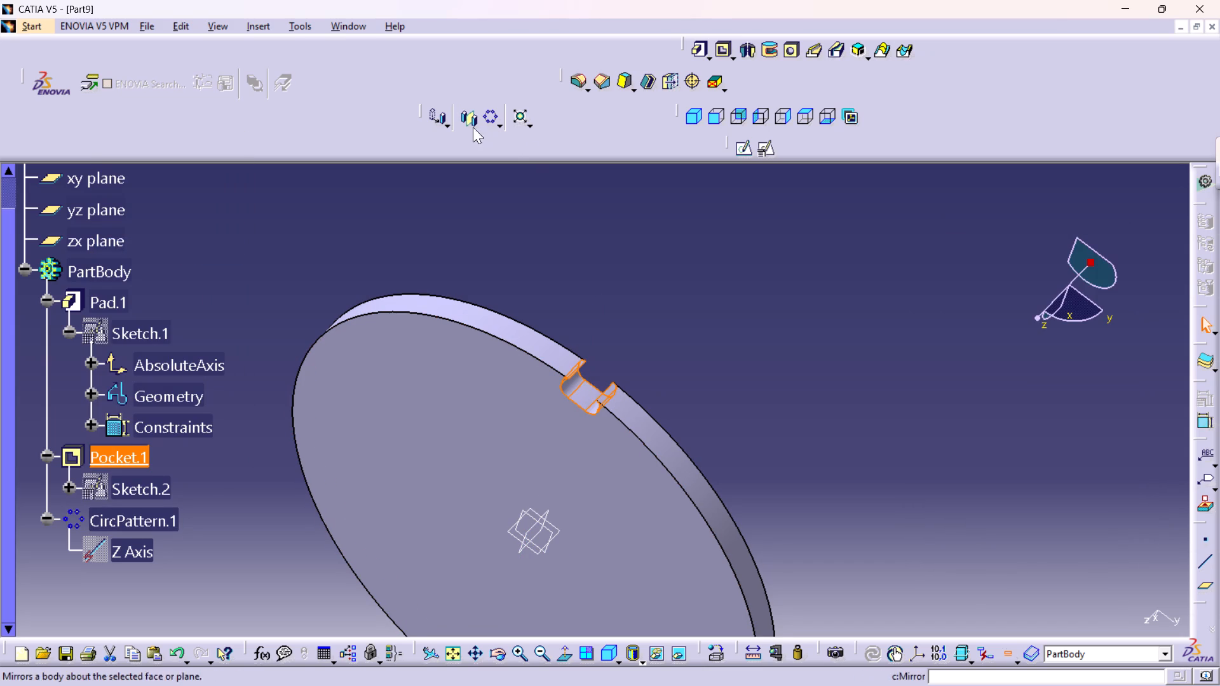
Create a circular pattern of Pocket.1 as a complete crown with 20 instances about the Z Axis.
click(491, 118)
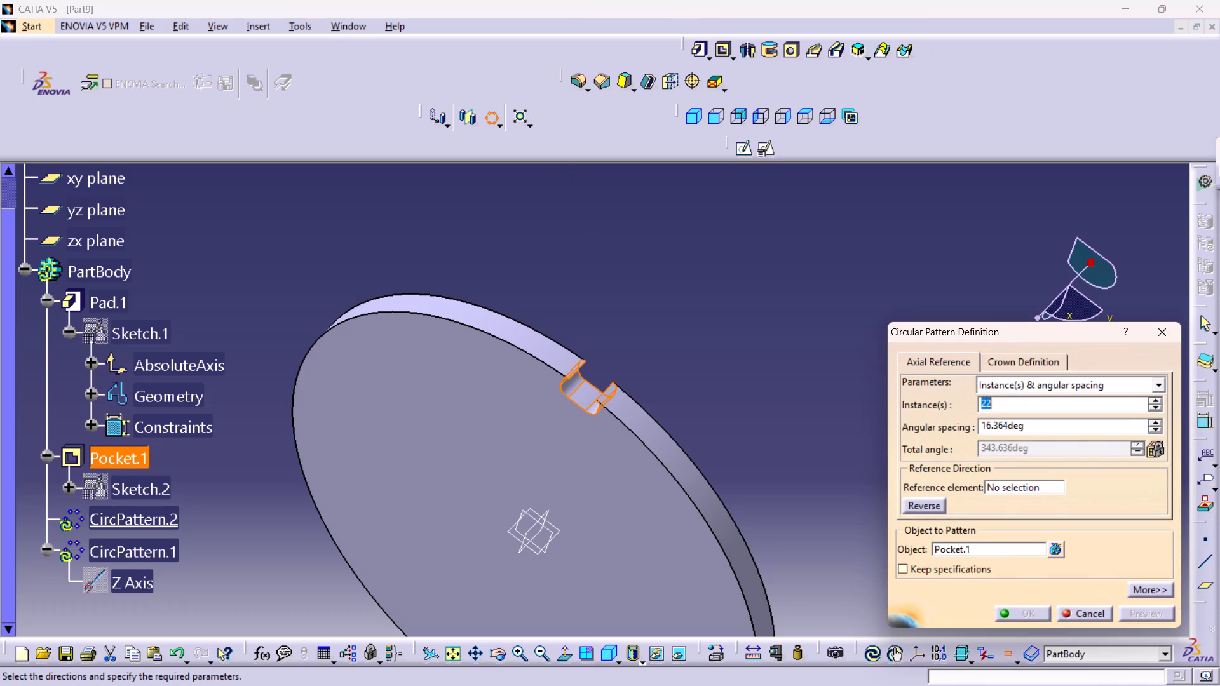
text(20)
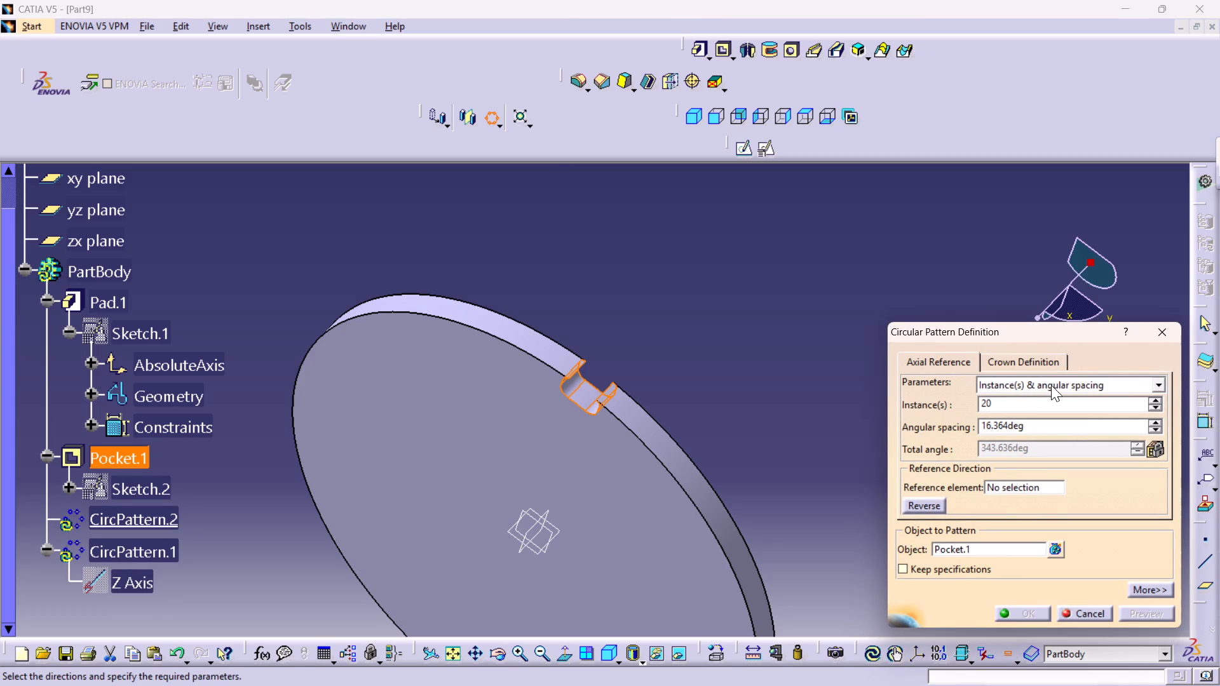
click(1049, 387)
click(1057, 436)
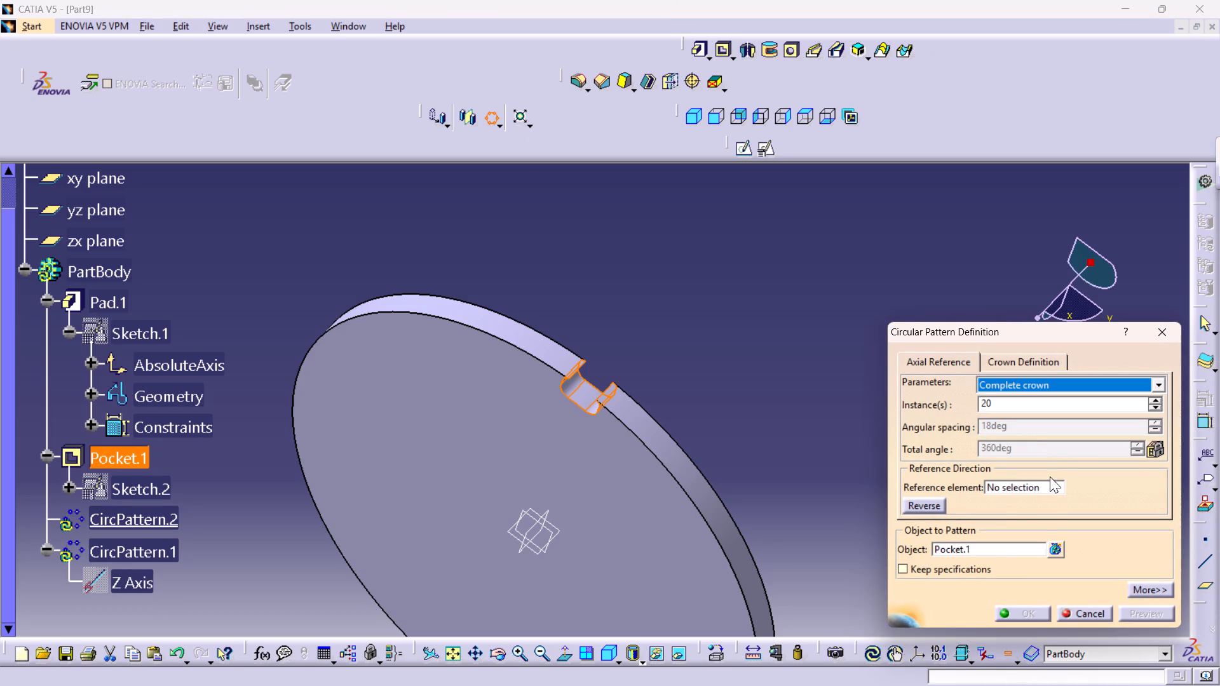
right_click(1028, 486)
click(1063, 550)
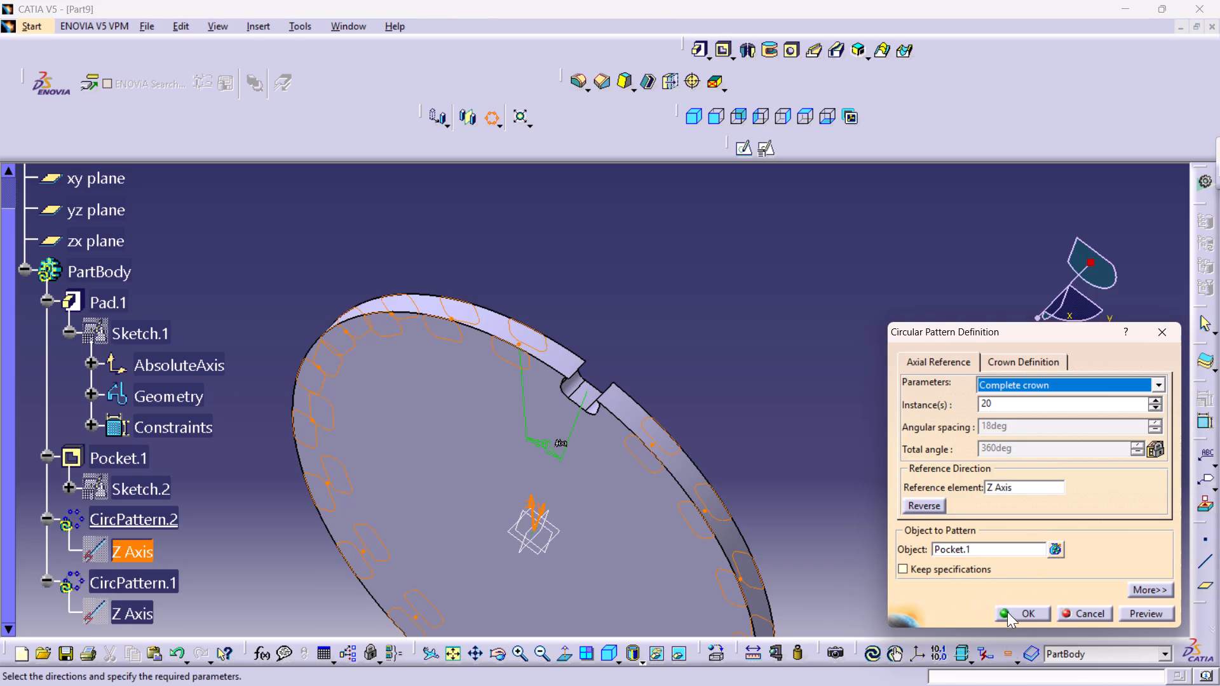
click(1011, 617)
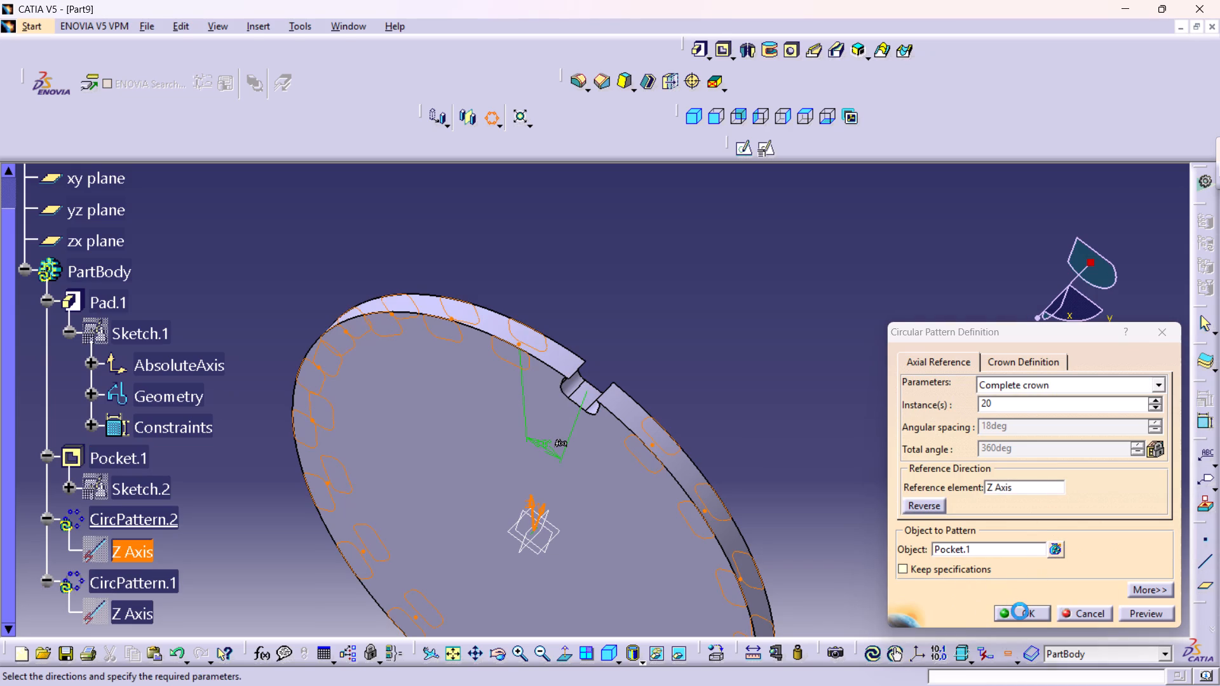
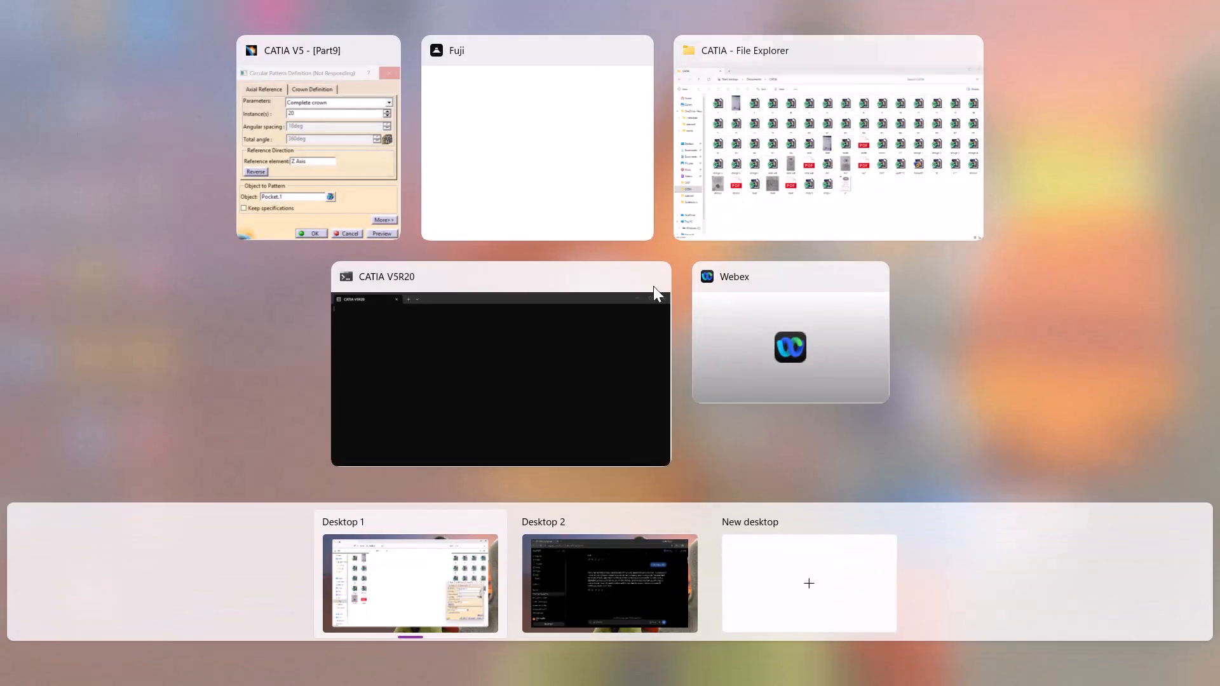
Switch to the CATIA V5 window with Part9 and choose to wait for the program to respond.
click(352, 166)
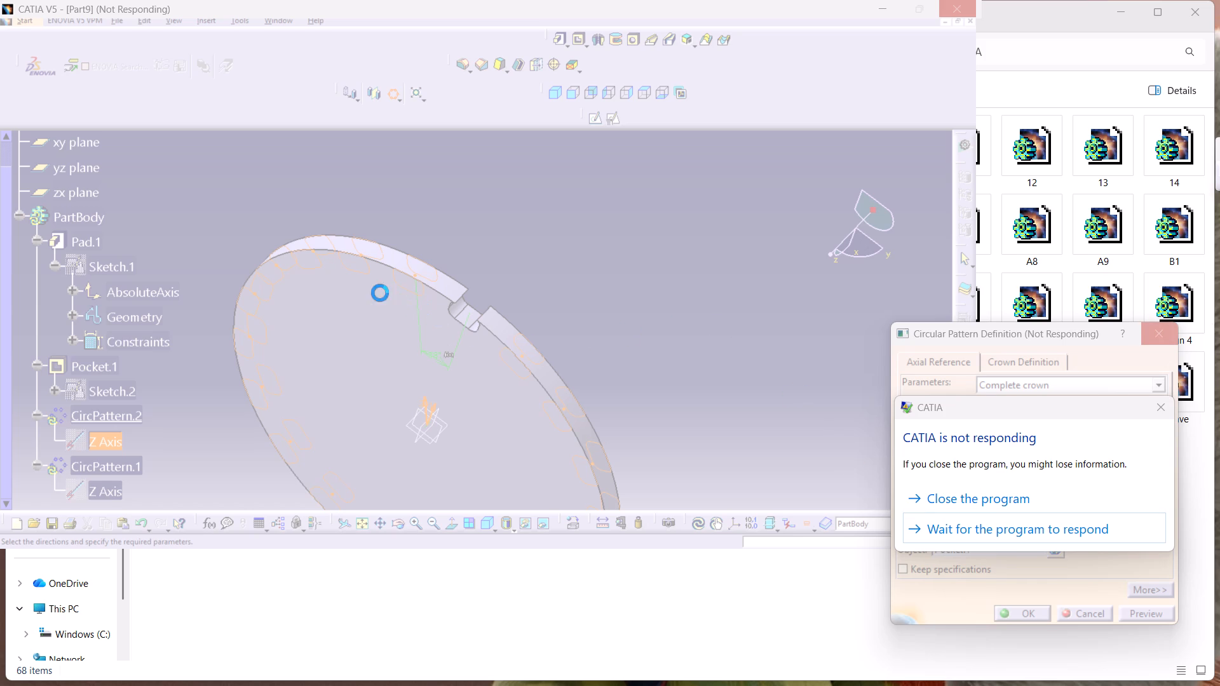
click(1012, 532)
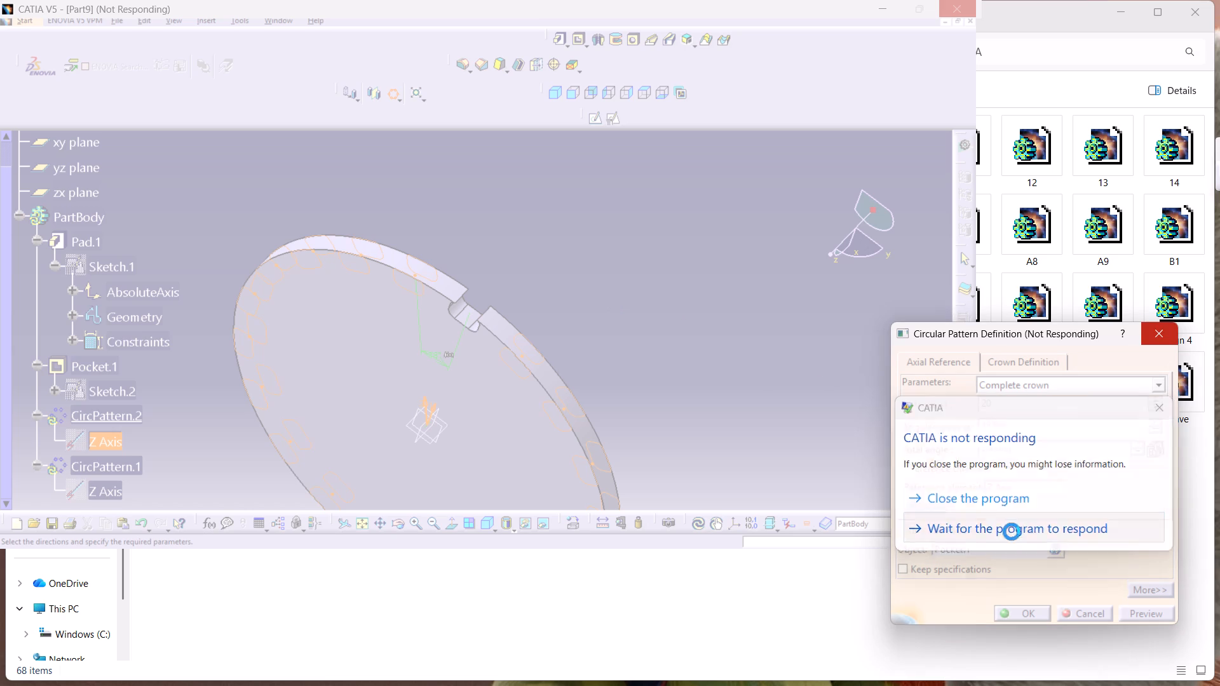
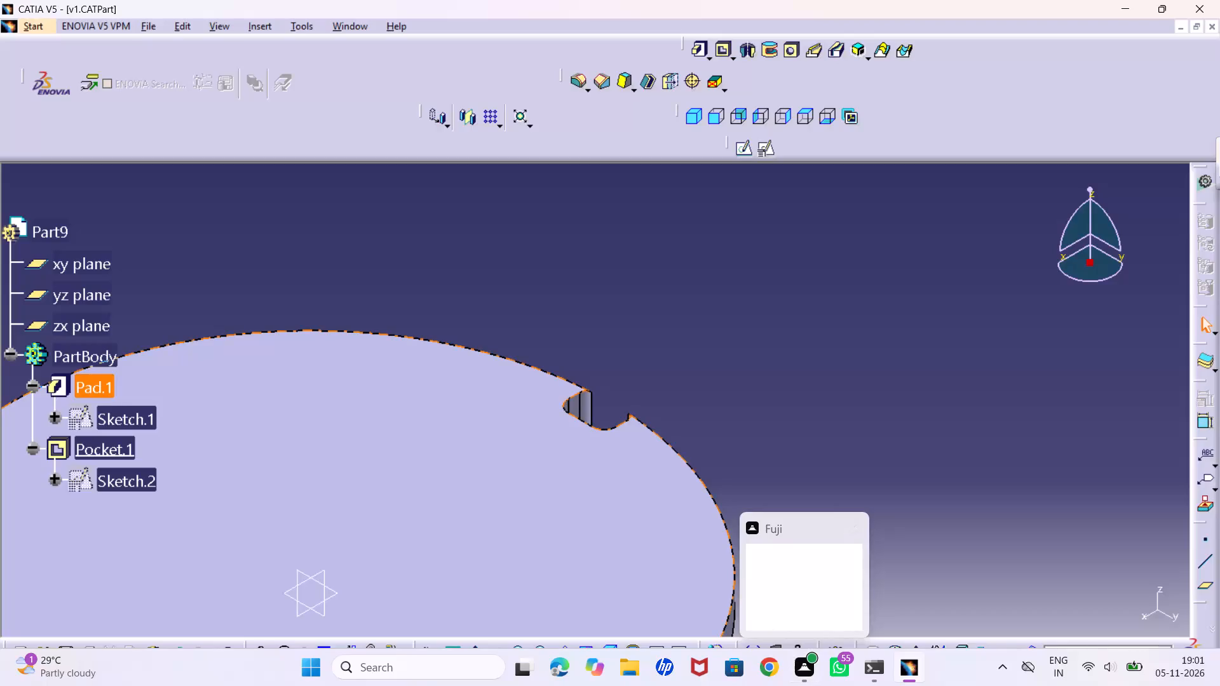
Create a circular pattern of the edge pocket Pocket.1 with 20 instances as a complete crown about the Z axis.
click(107, 456)
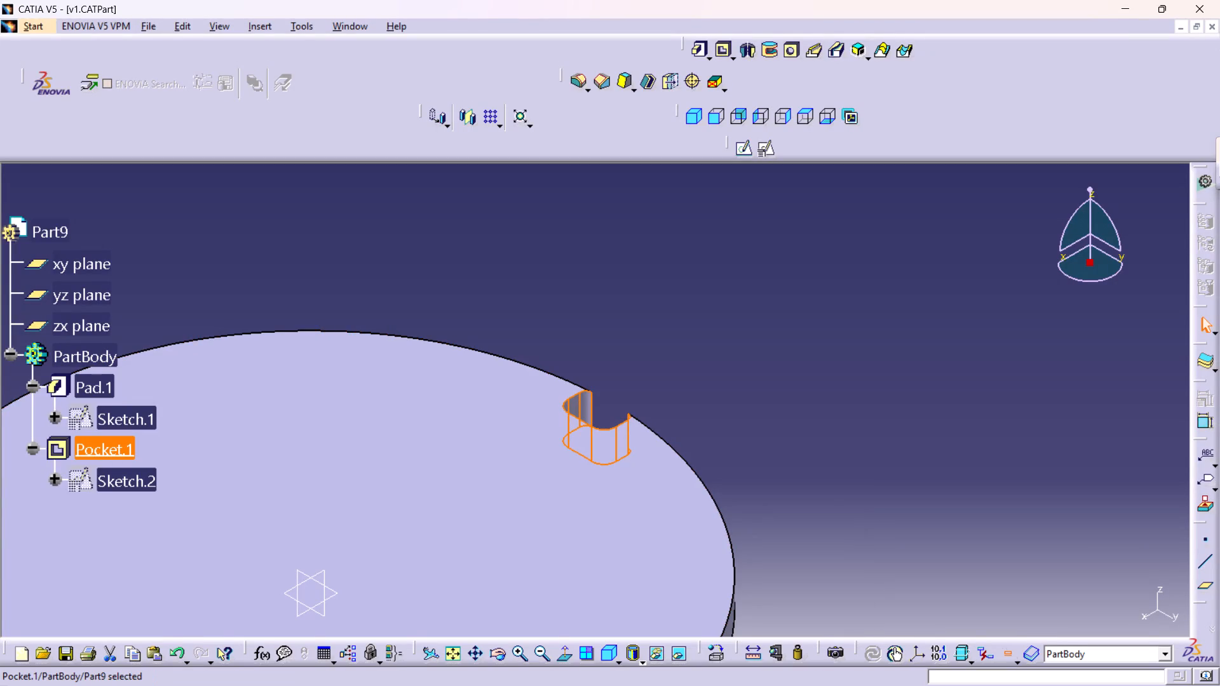
middle_drag(369, 478, 315, 612)
right_drag(369, 478, 311, 612)
middle_drag(422, 545, 423, 546)
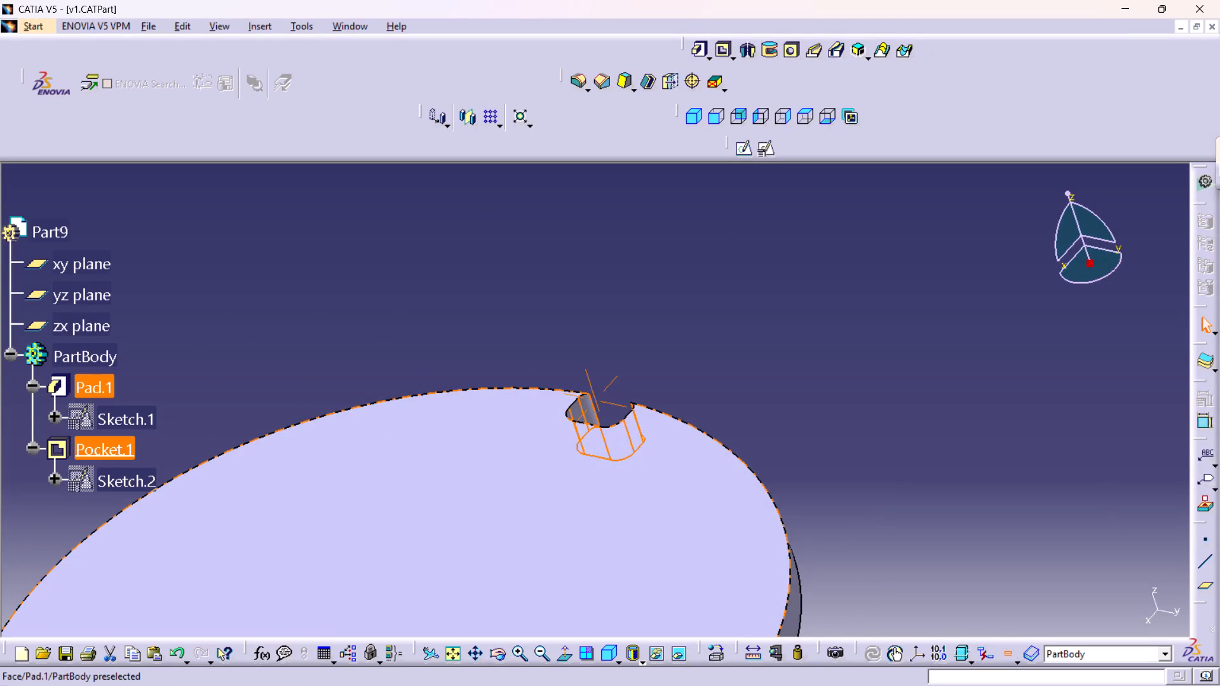
middle_drag(423, 546, 438, 633)
right_drag(423, 546, 431, 635)
middle_drag(677, 533, 677, 647)
right_drag(677, 532, 677, 647)
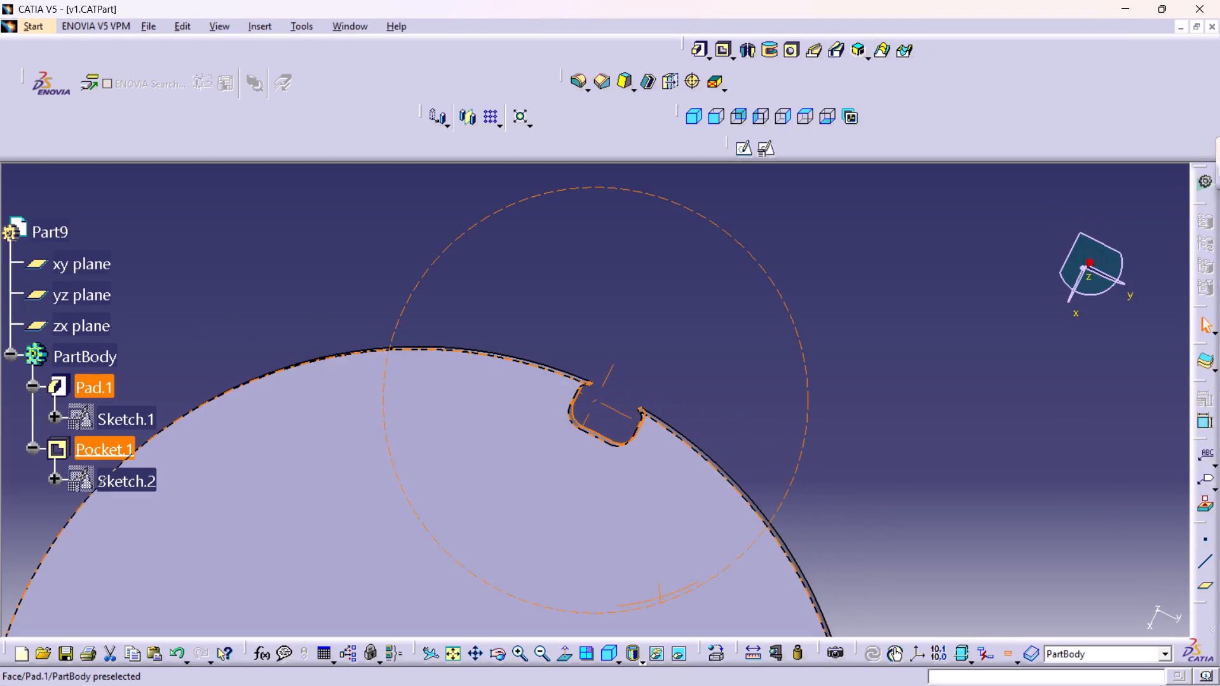
right_drag(677, 647, 677, 648)
middle_drag(677, 647, 675, 648)
middle_drag(614, 530, 665, 381)
middle_drag(588, 432, 539, 514)
right_drag(588, 432, 539, 514)
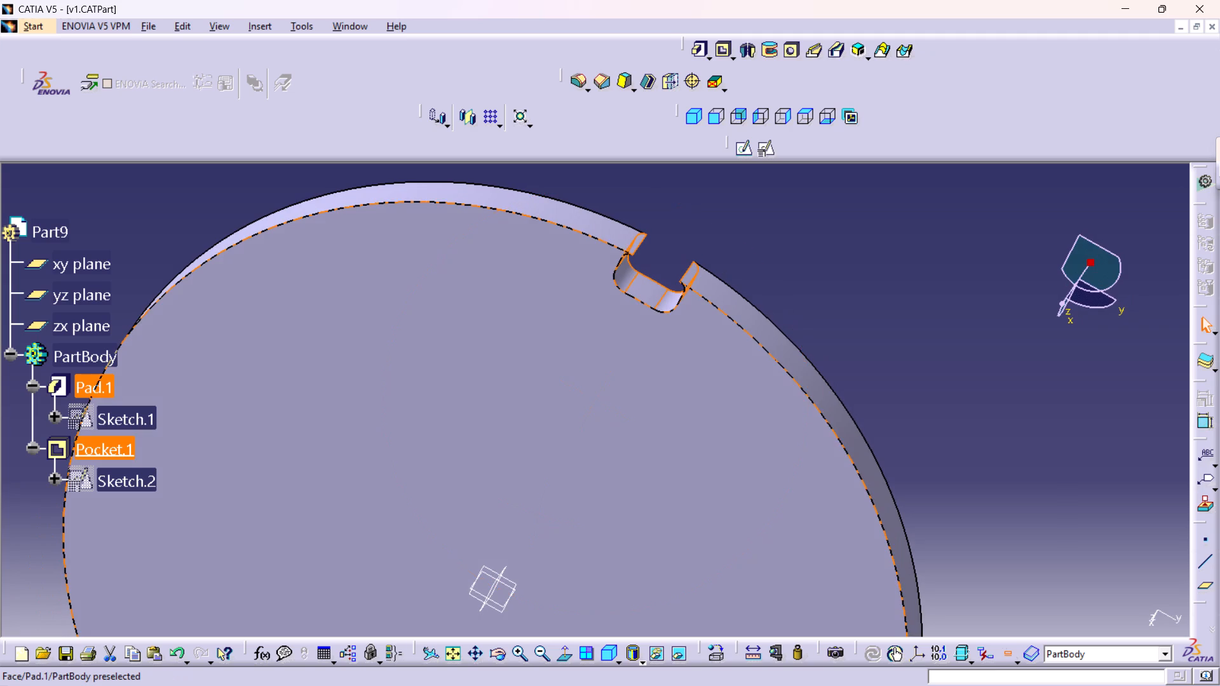
click(496, 117)
click(507, 166)
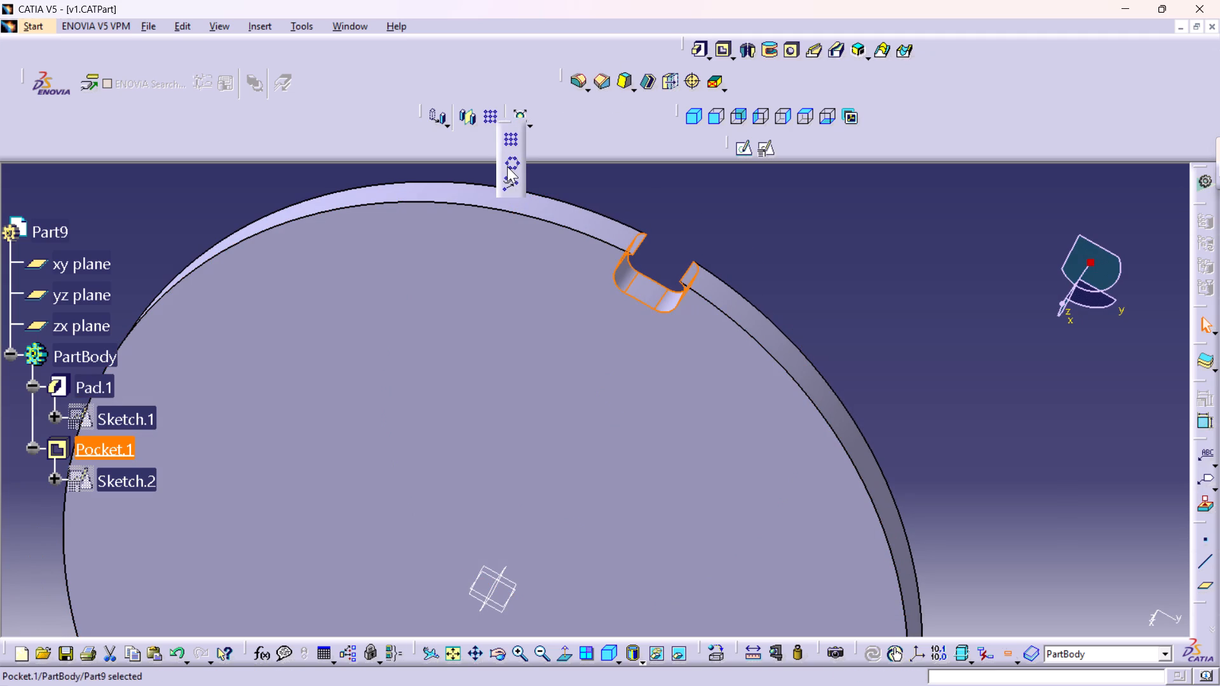
double_click(1005, 407)
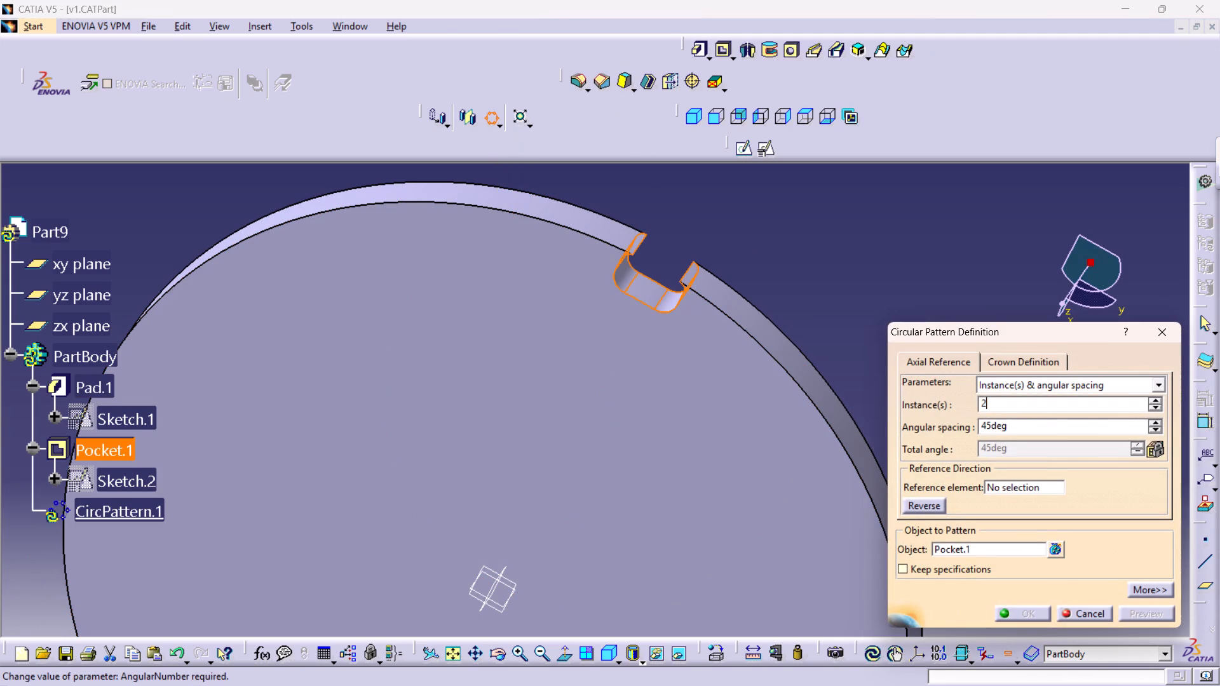
text(20)
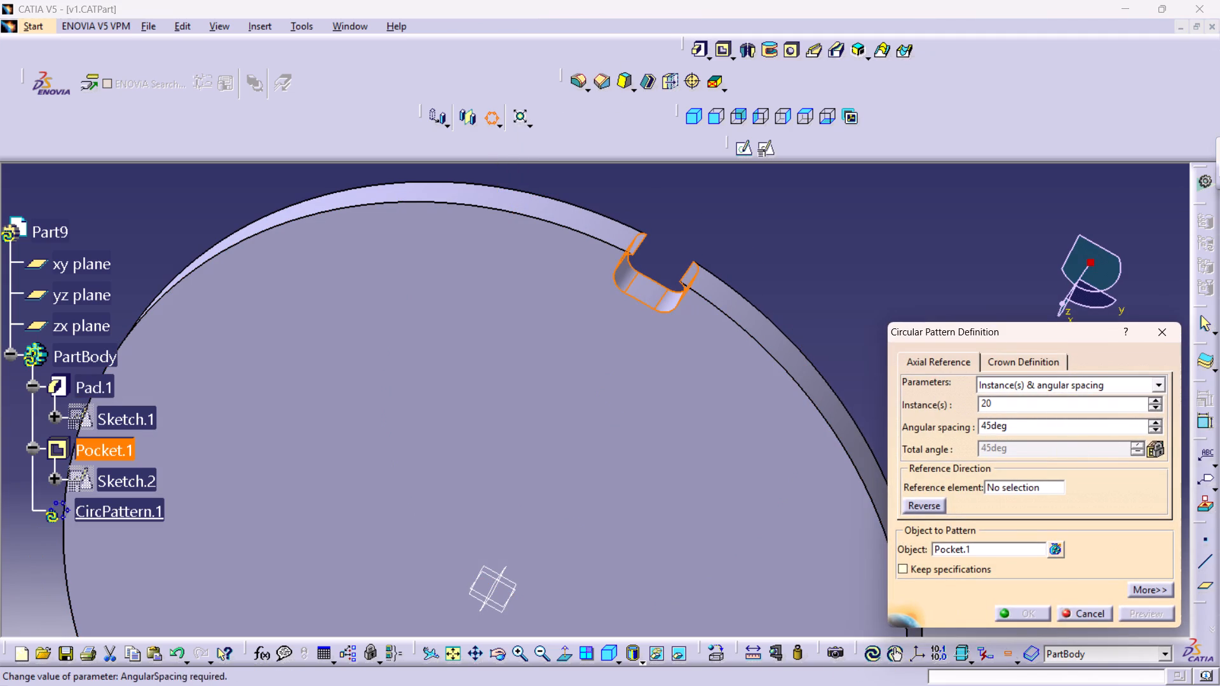
click(1156, 383)
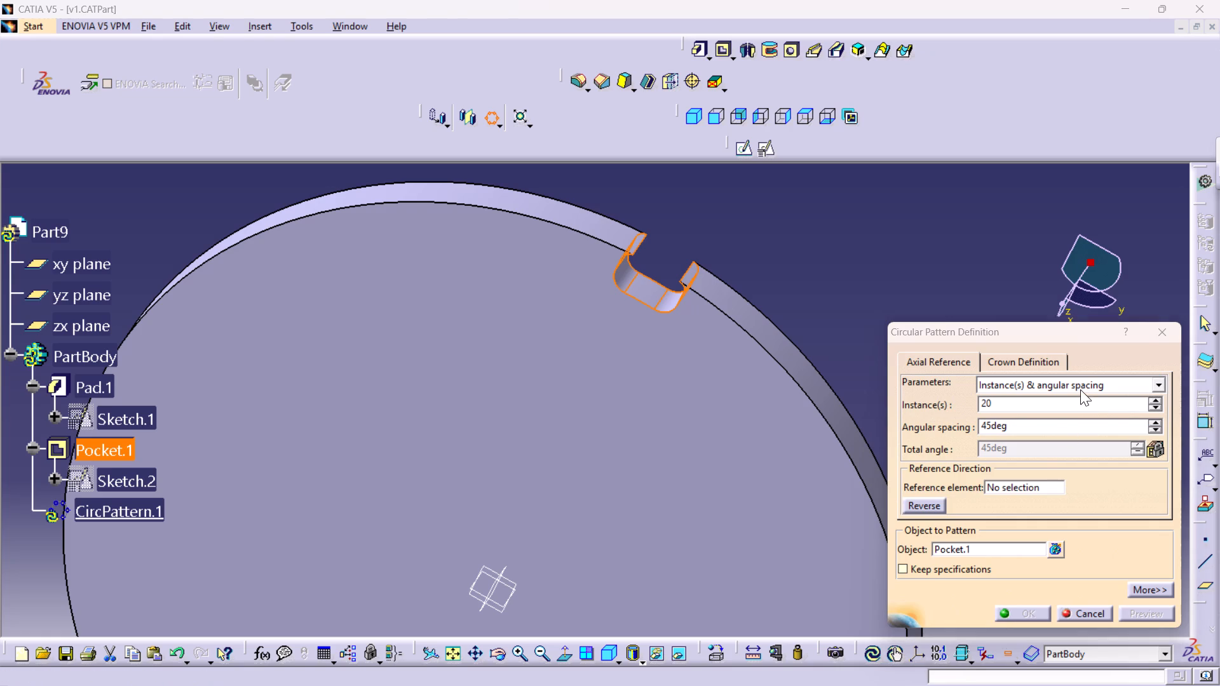
click(1161, 381)
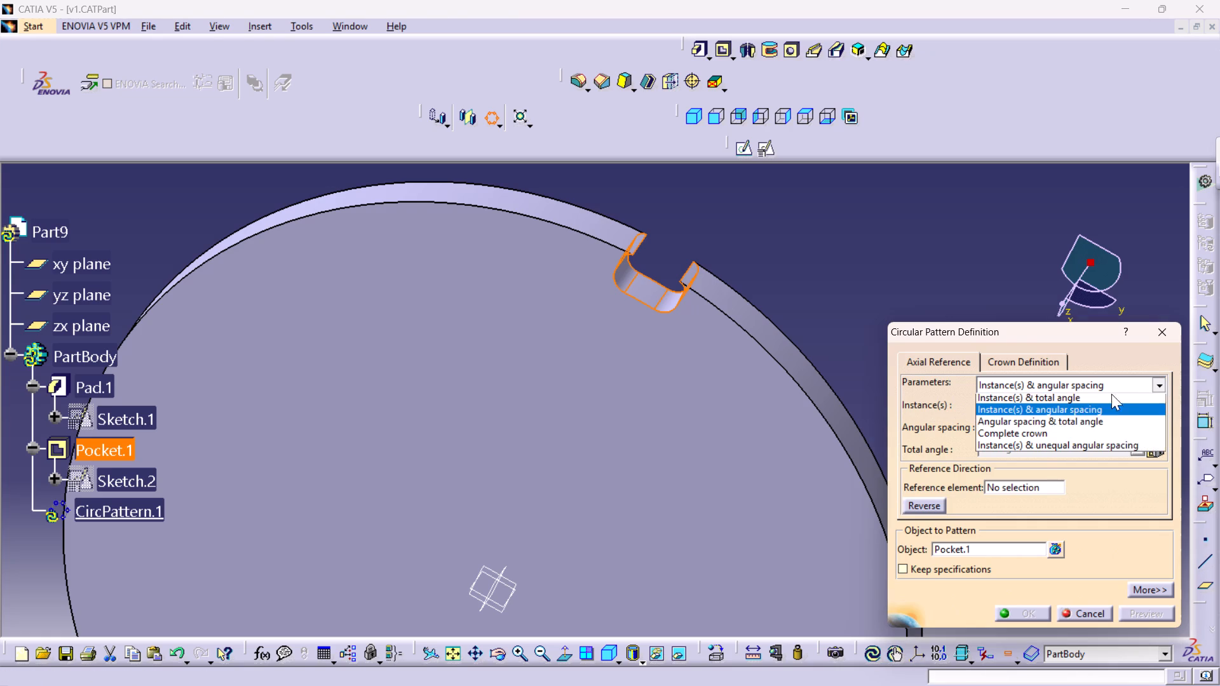
click(1035, 436)
scroll(993, 440, down, 1)
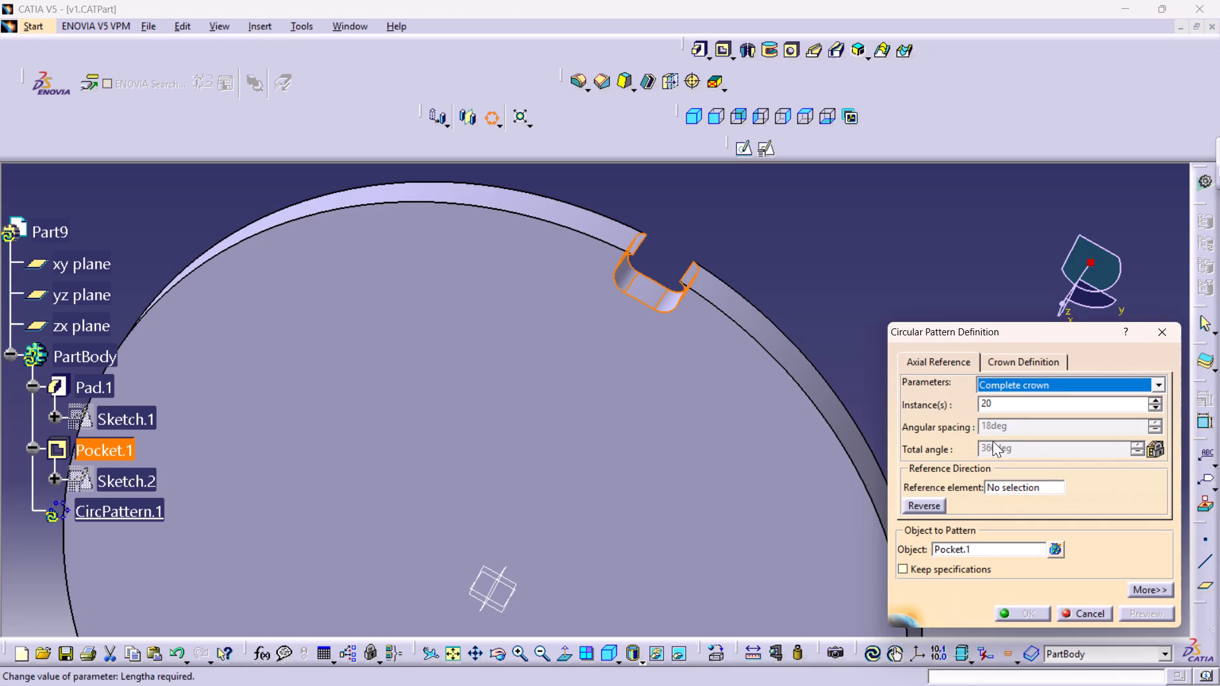
click(1019, 487)
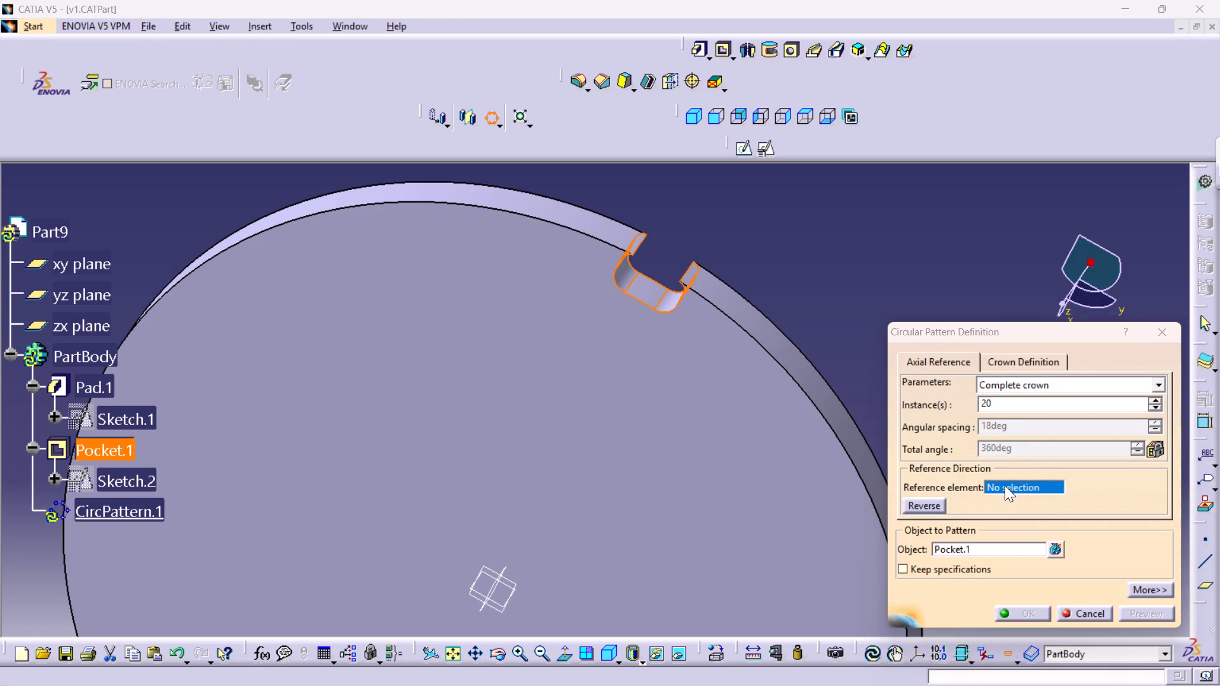
right_click(1005, 485)
click(1031, 547)
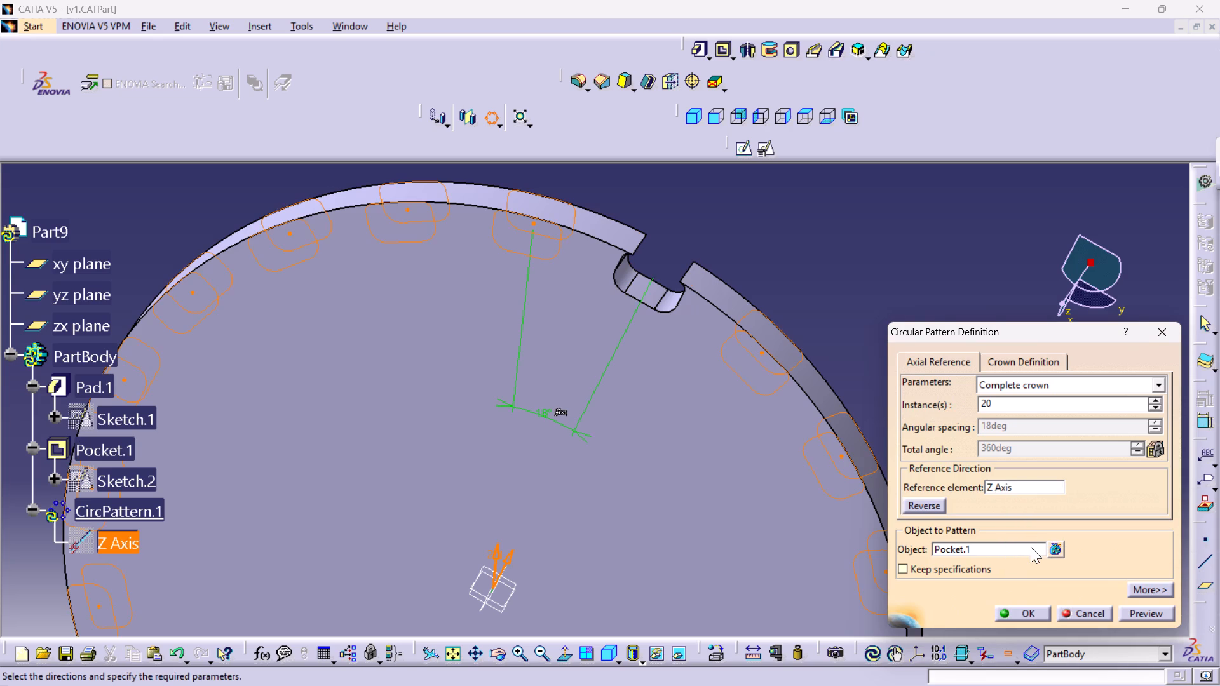
click(1015, 609)
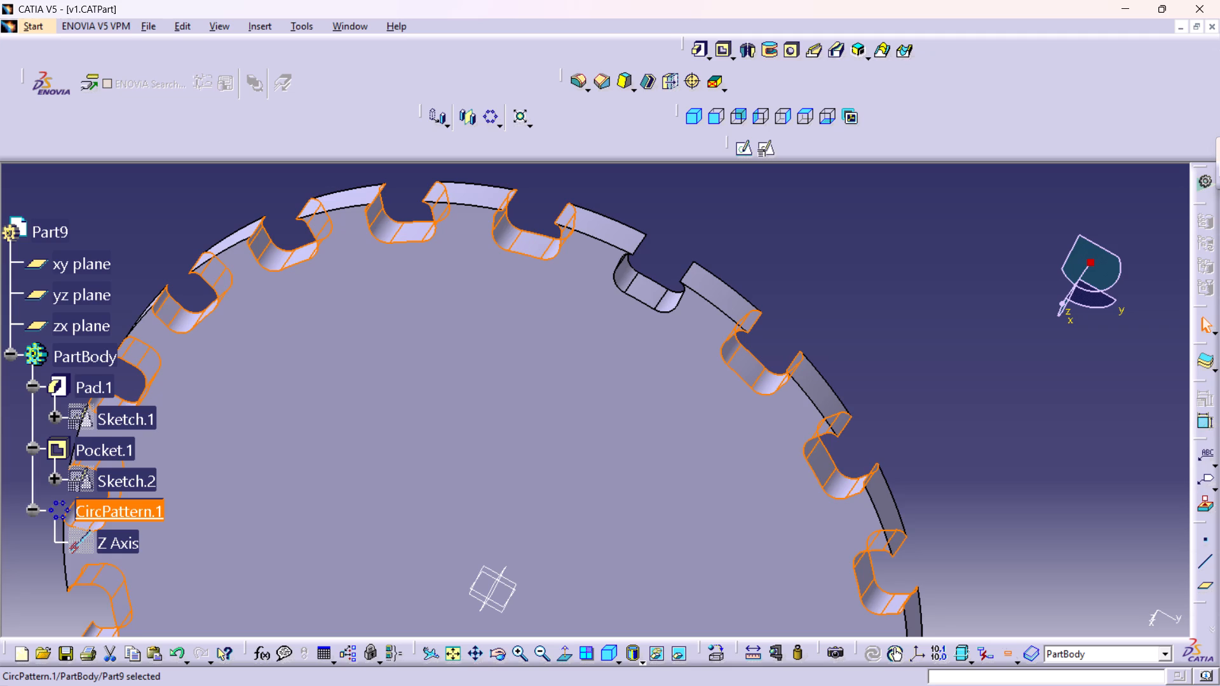
Create a positioned sketch on the disc's top face, with its axes swapped and the V direction reversed.
click(829, 295)
middle_drag(832, 331, 853, 420)
right_click(832, 331)
middle_drag(814, 445, 913, 323)
click(607, 649)
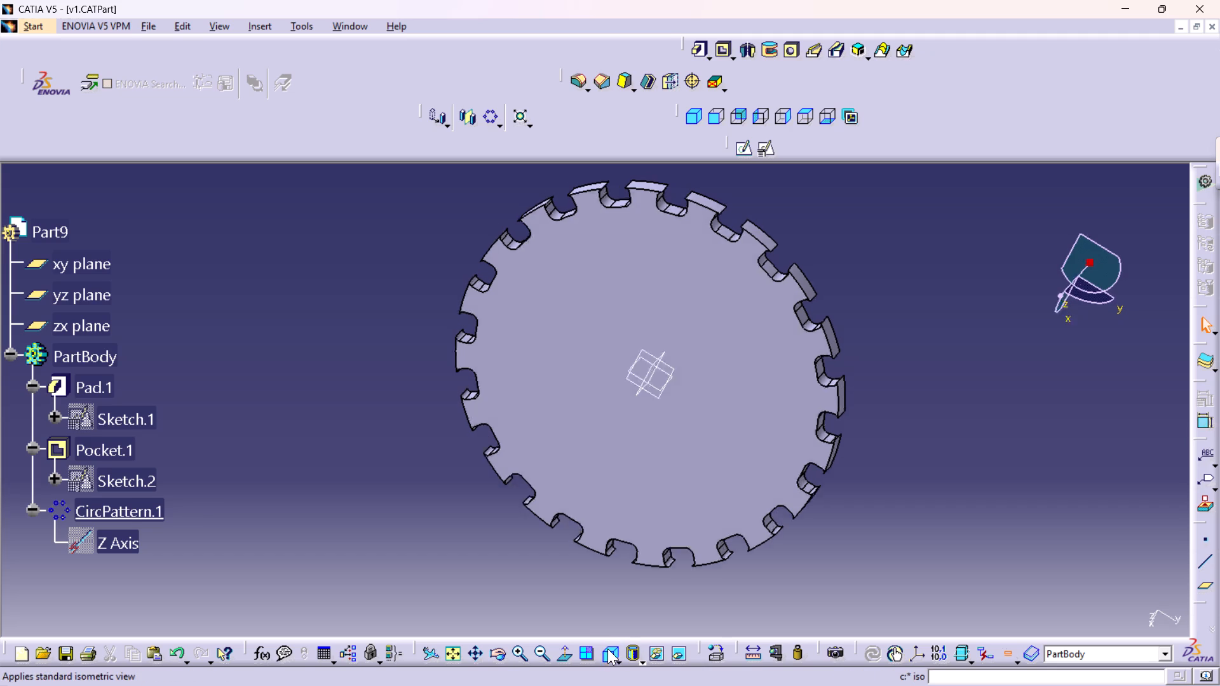
click(672, 450)
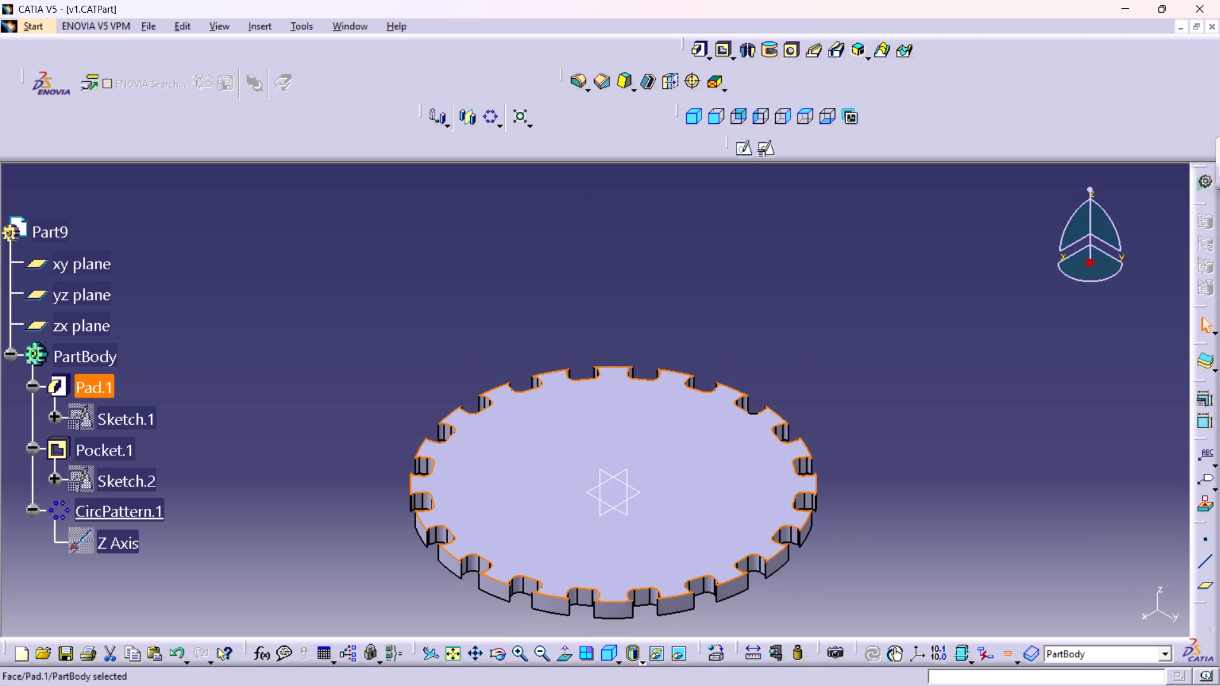
click(761, 144)
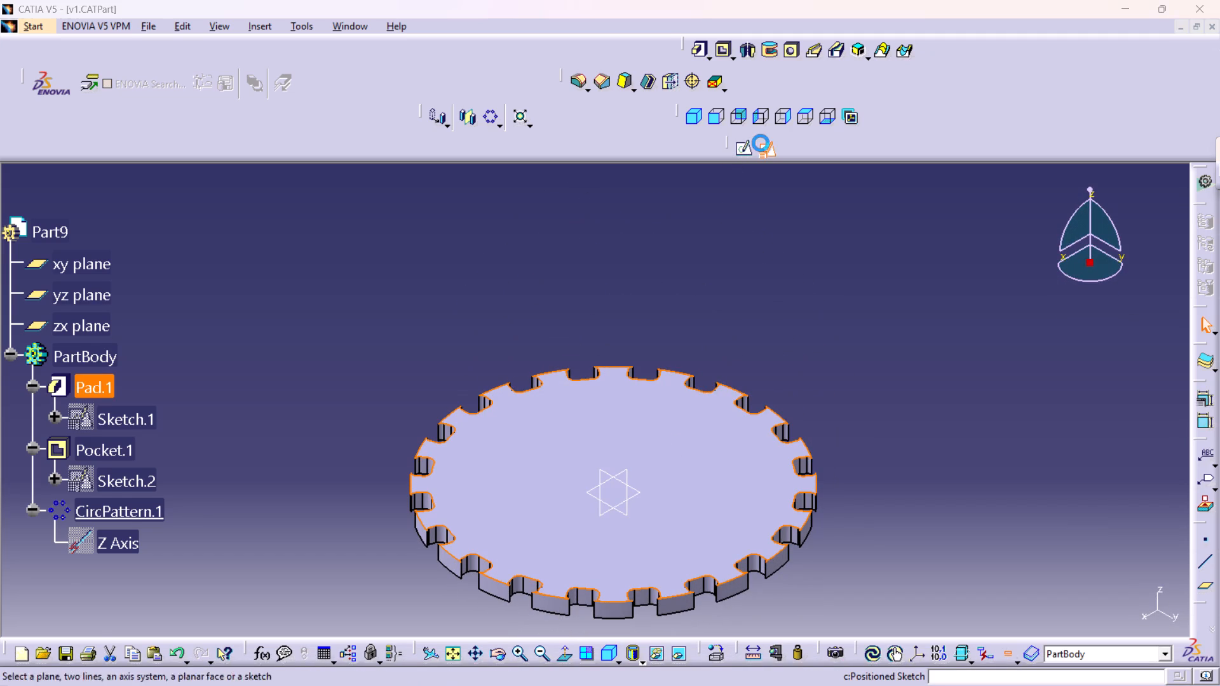
click(1129, 584)
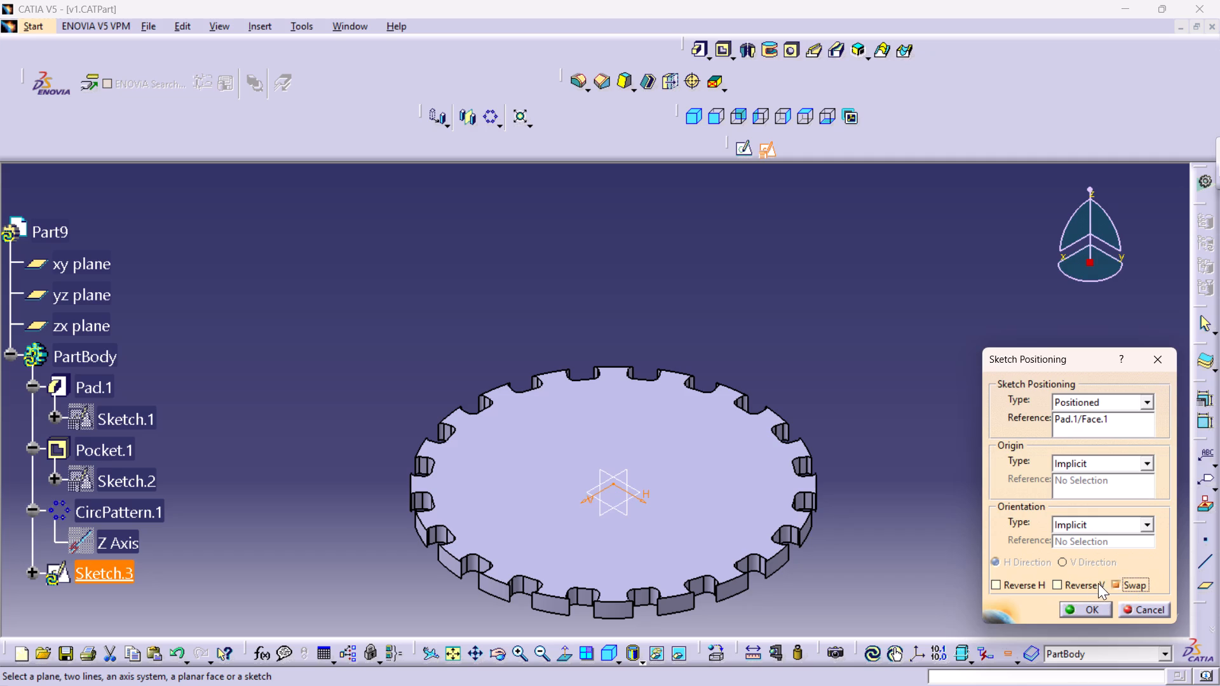
click(1083, 581)
click(1076, 610)
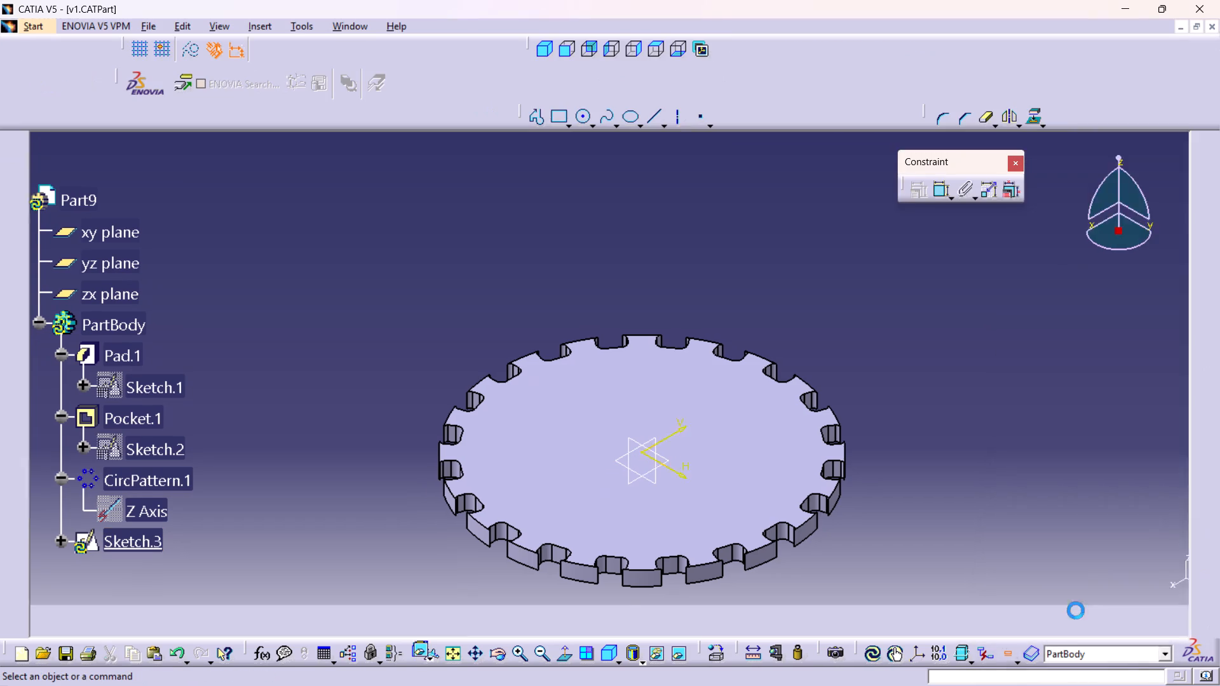
Sketch a circle about 12 mm in diameter on the V axis, centred about 32 mm above the origin.
middle_drag(817, 473, 824, 502)
right_click(817, 473)
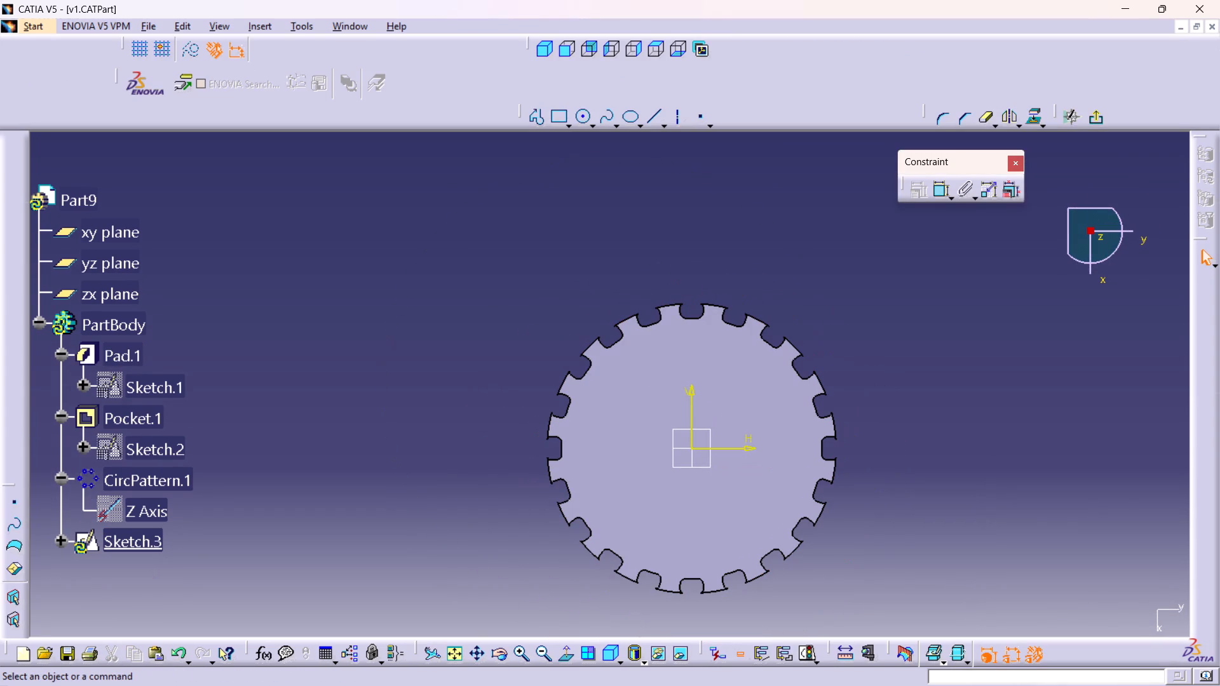
double_click(584, 112)
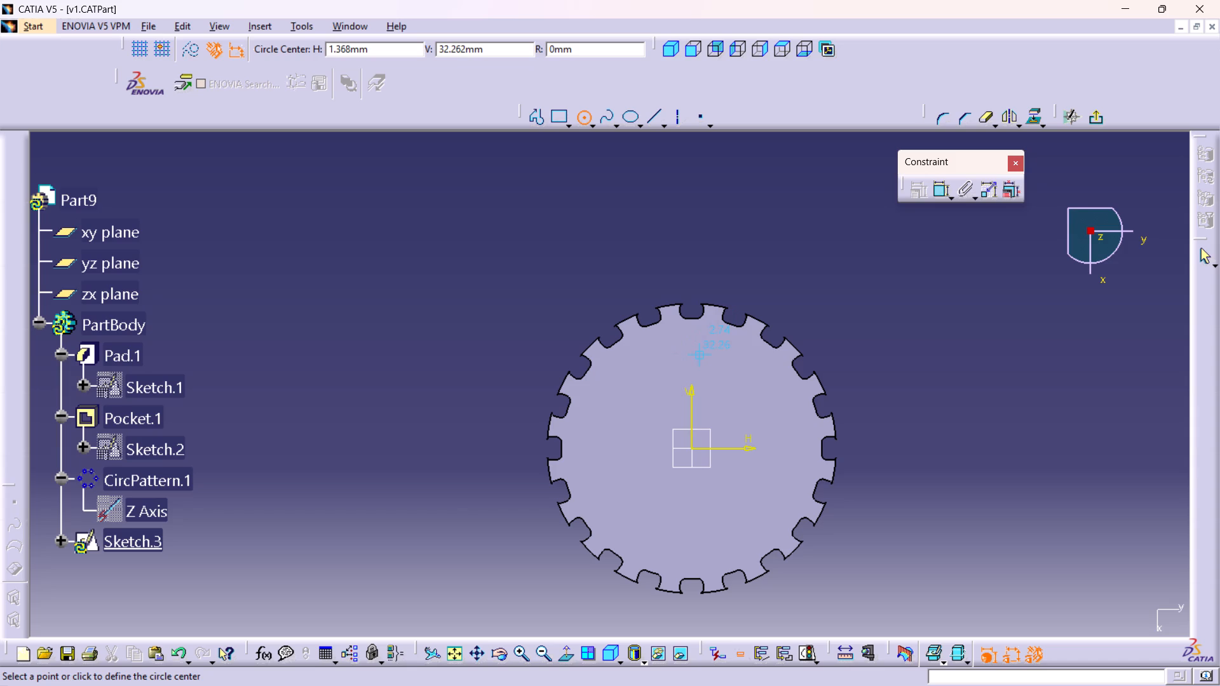
click(690, 355)
click(707, 368)
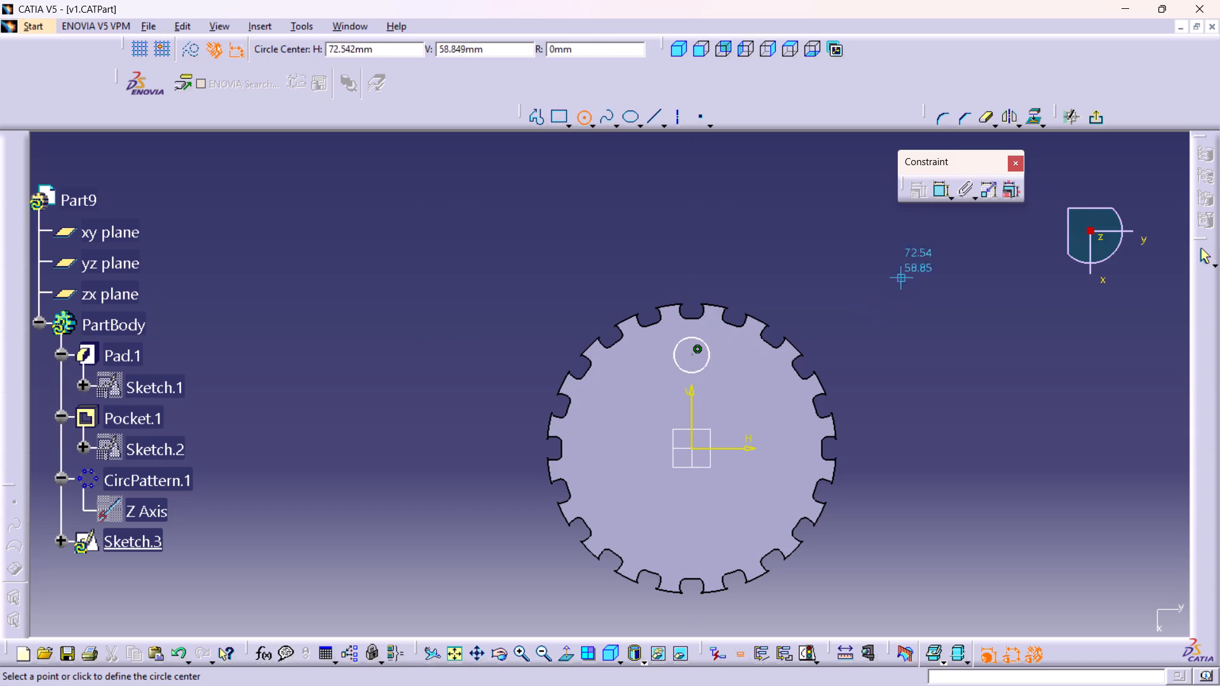
Dimension the circle's diameter and set it to 10 mm.
double_click(939, 188)
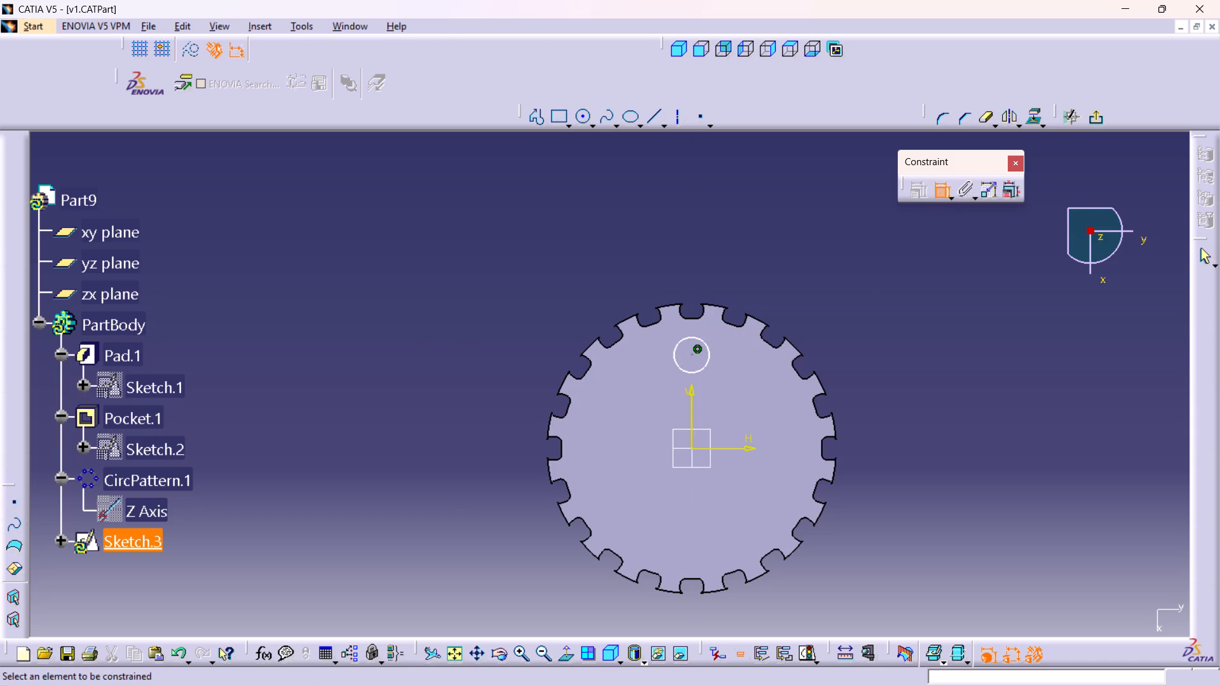
click(708, 347)
click(754, 245)
double_click(758, 241)
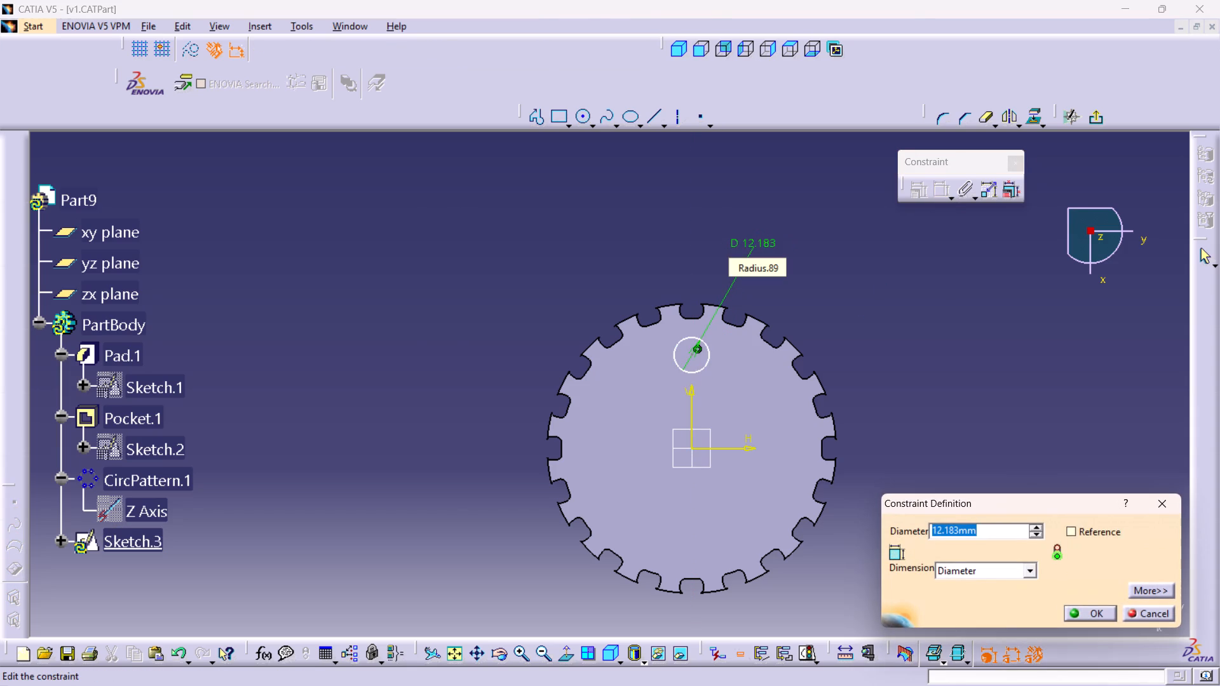
text(10)
key(Return)
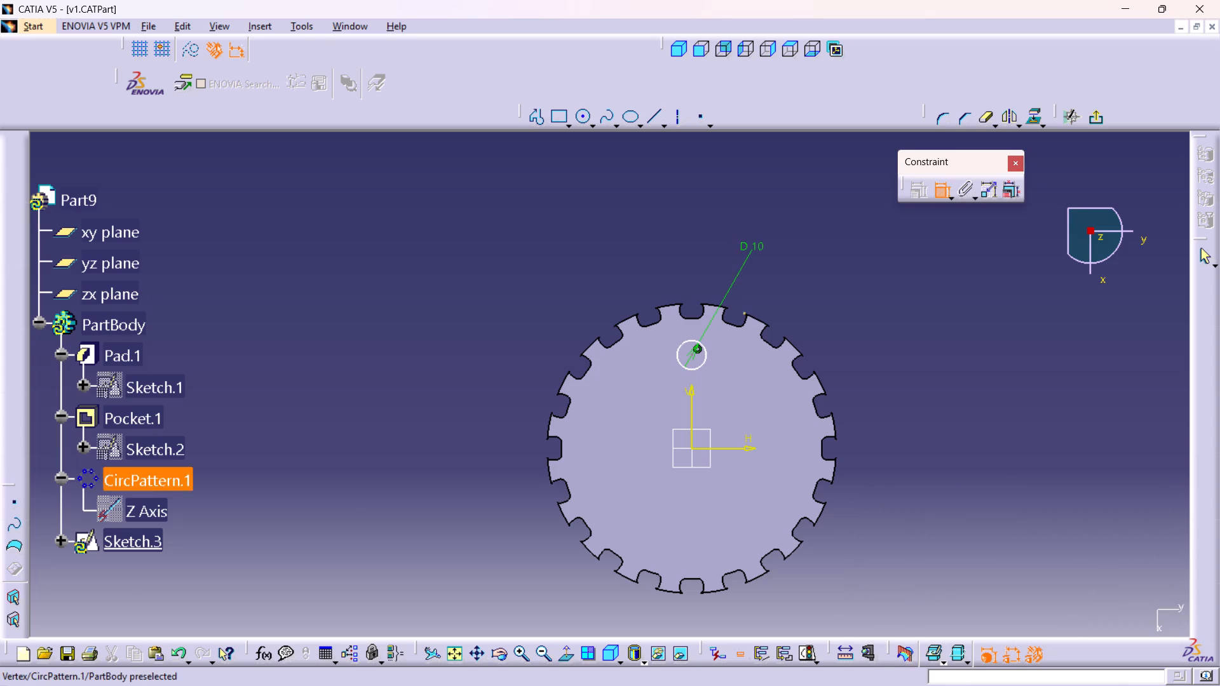
Dimension the circle centre's distance from the H axis and set it to 35 mm.
click(691, 352)
click(726, 448)
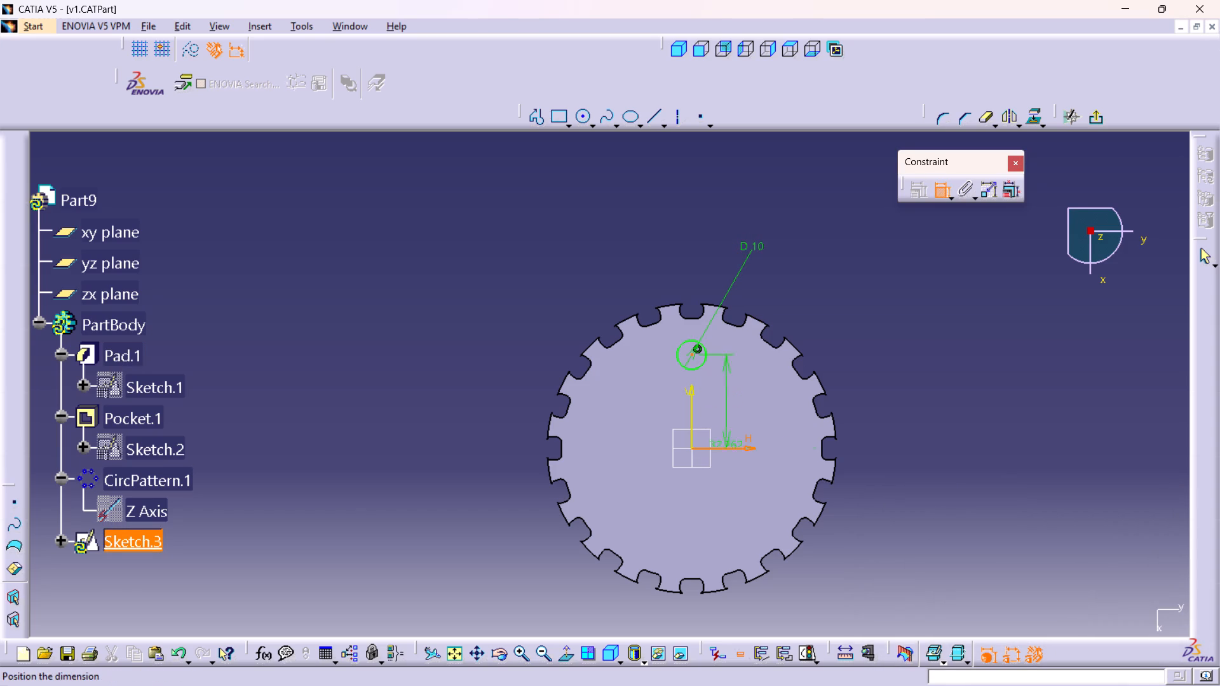
click(911, 422)
double_click(914, 416)
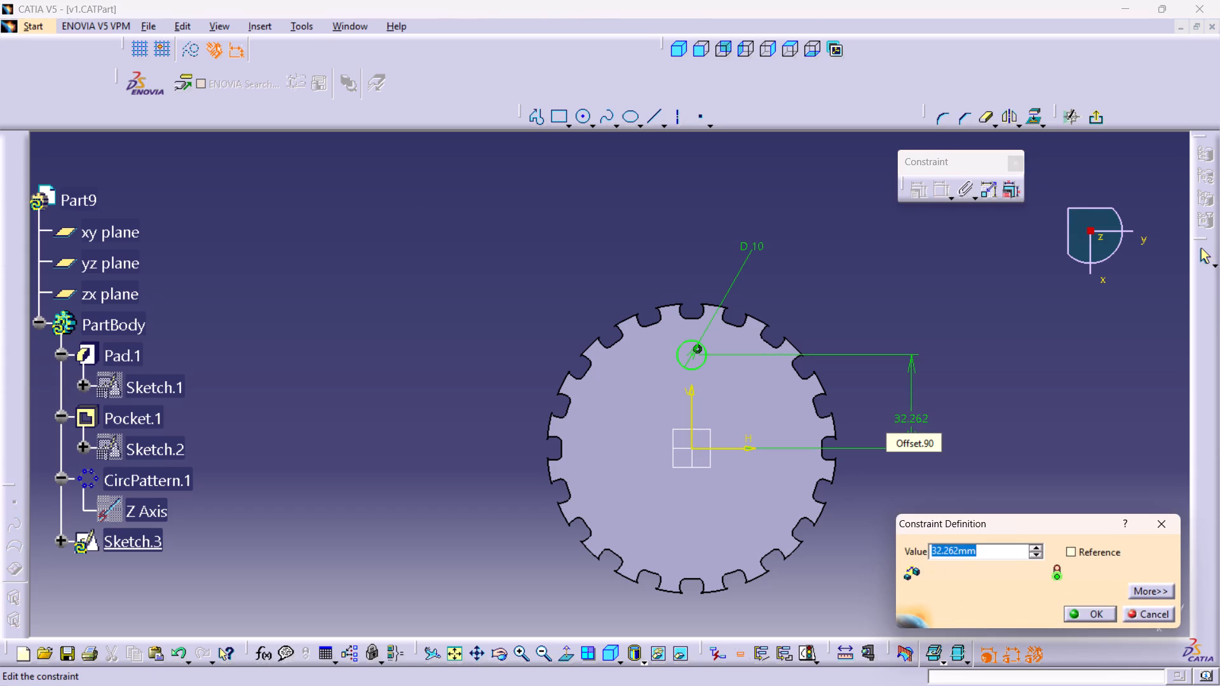
text(35)
key(Return)
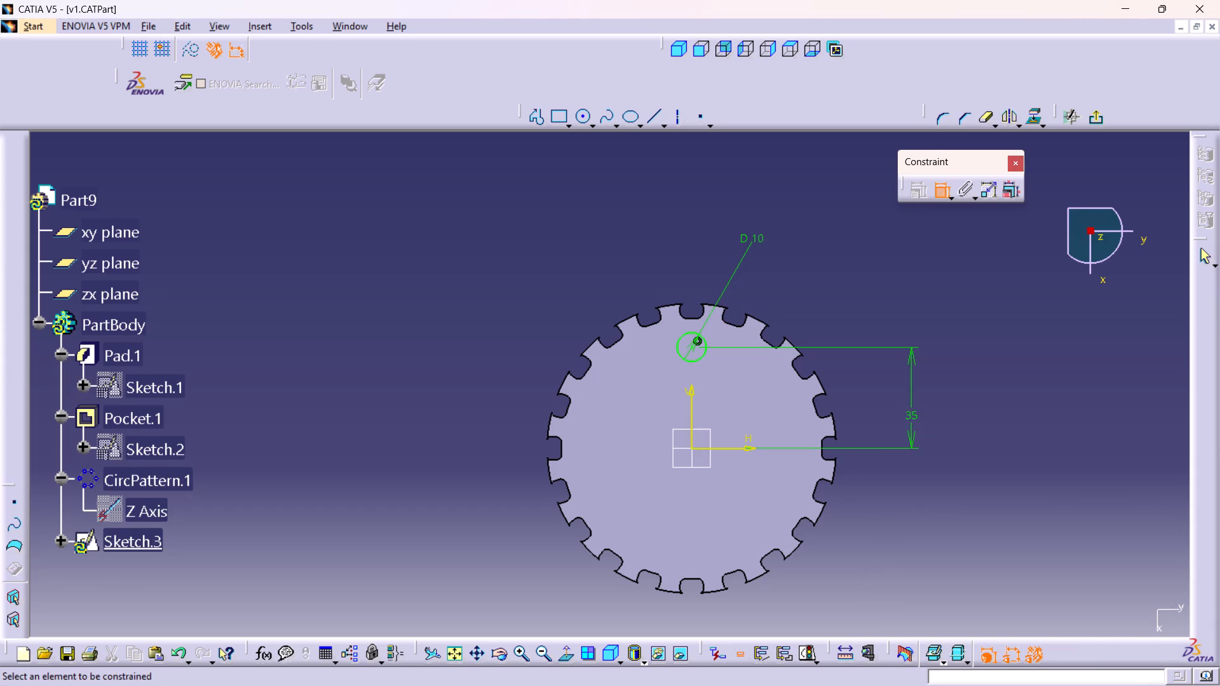
Exit the sketch and cut the circle into the disc as a pocket.
middle_drag(716, 436, 698, 363)
right_click(716, 436)
middle_drag(834, 428, 663, 309)
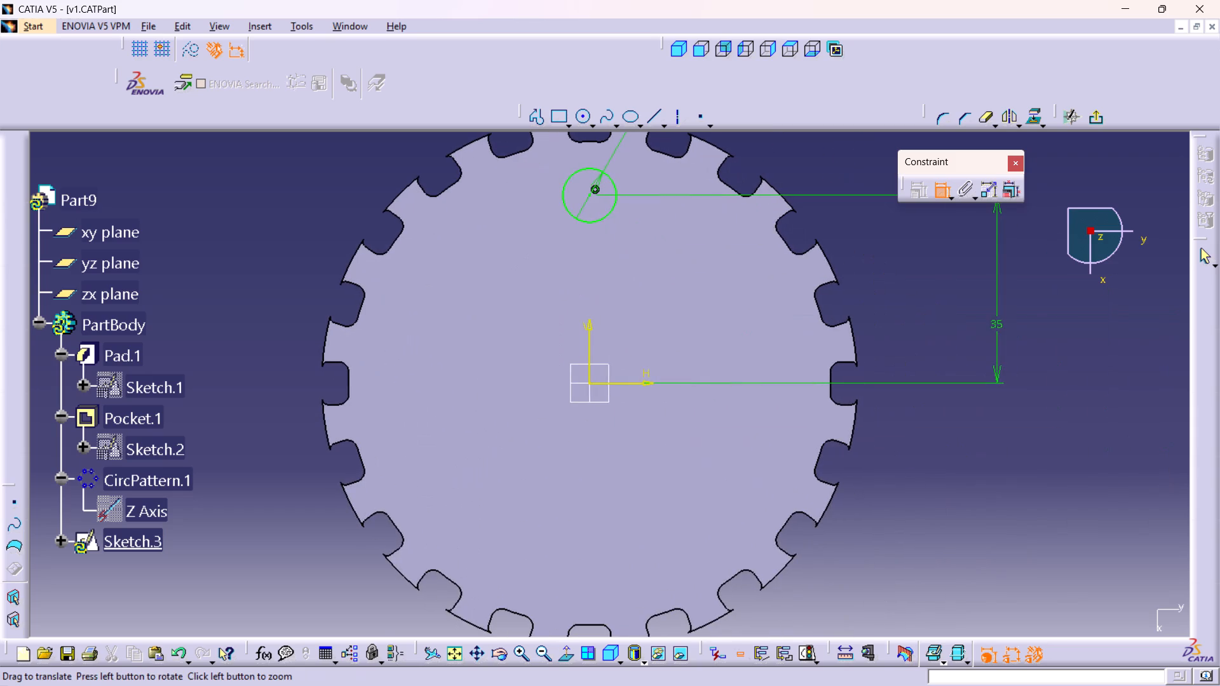
middle_drag(663, 309, 668, 334)
right_click(663, 309)
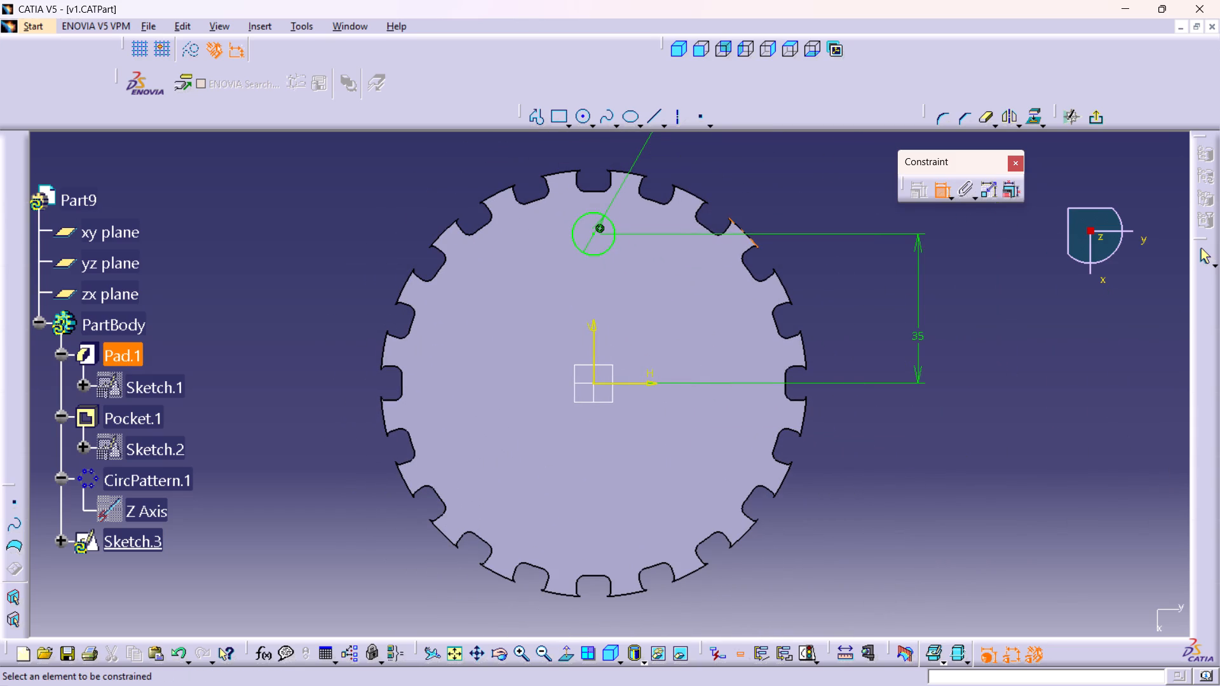
middle_drag(647, 348, 647, 367)
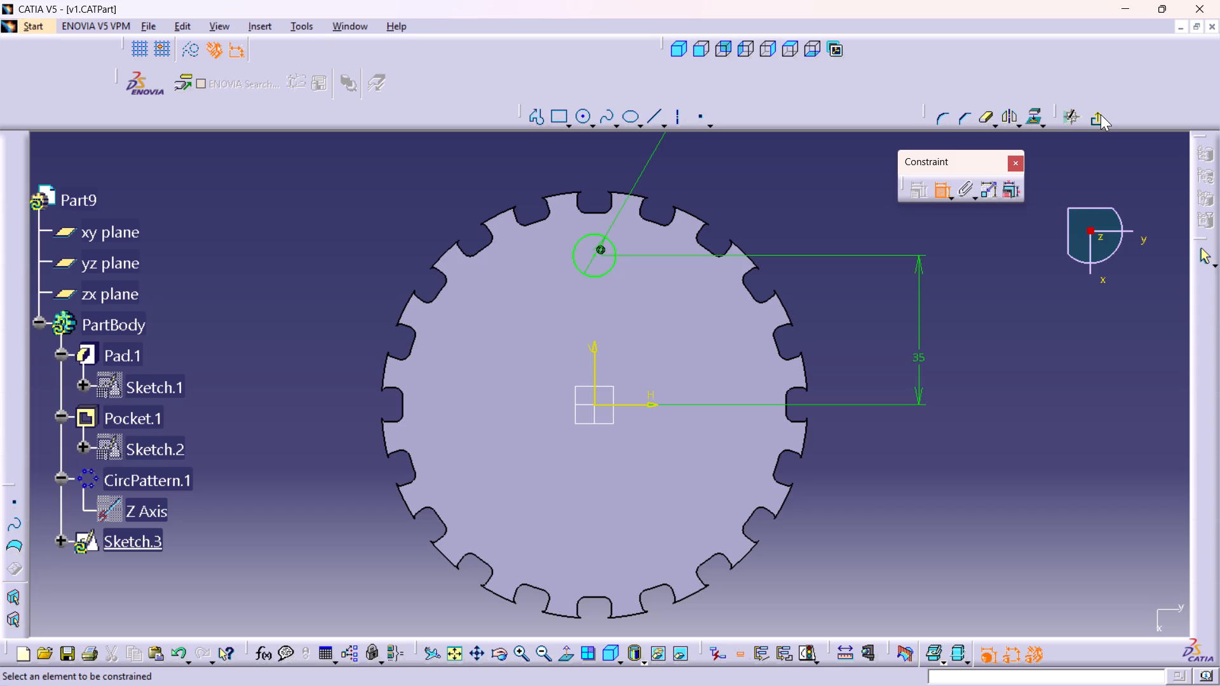
click(1101, 114)
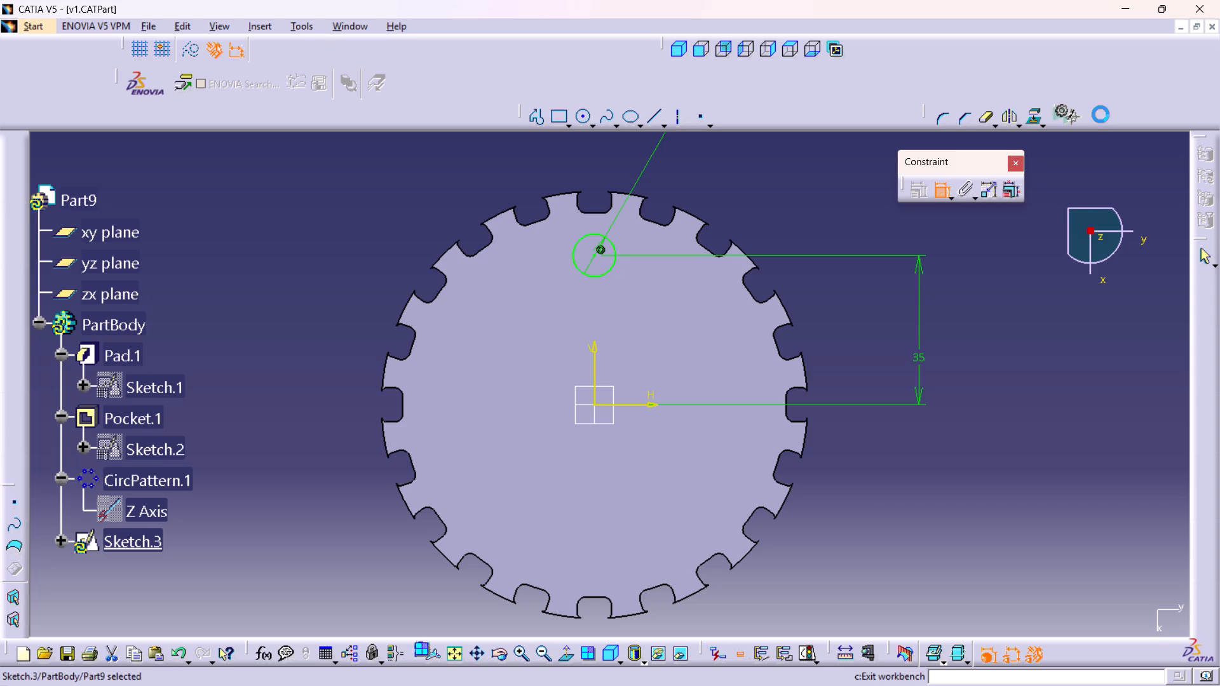
click(726, 43)
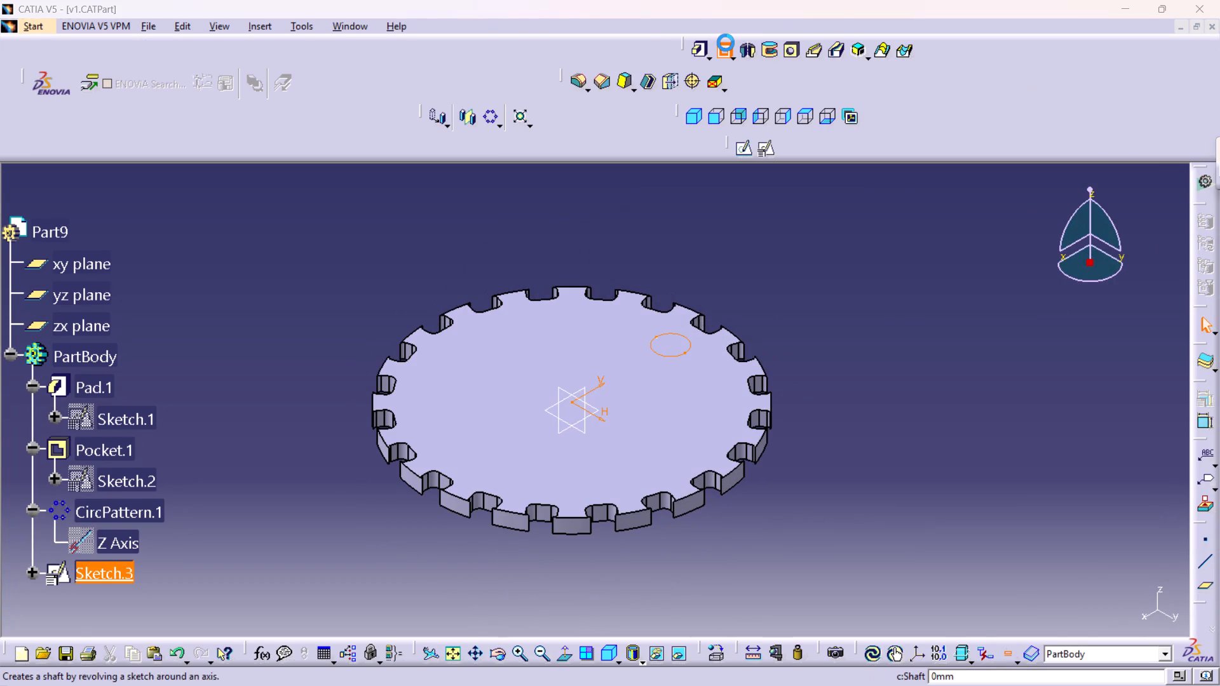
click(966, 488)
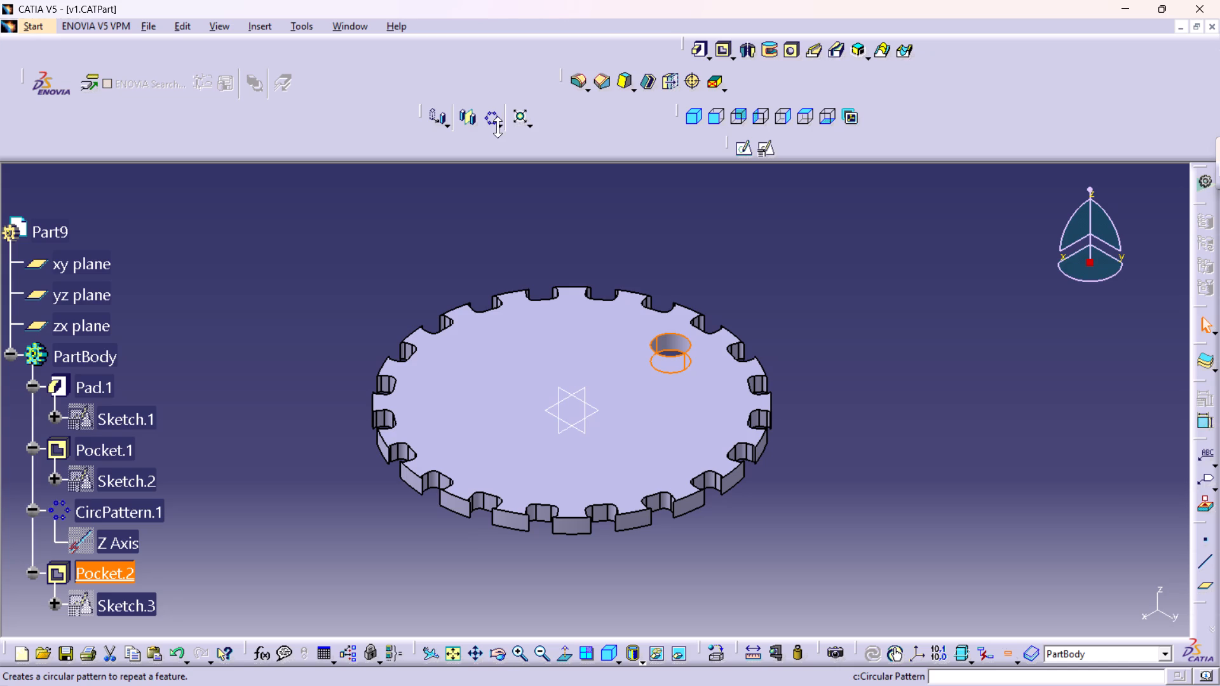
Pattern the round hole pocket circularly as a complete crown of 6 instances about the Z axis.
click(489, 112)
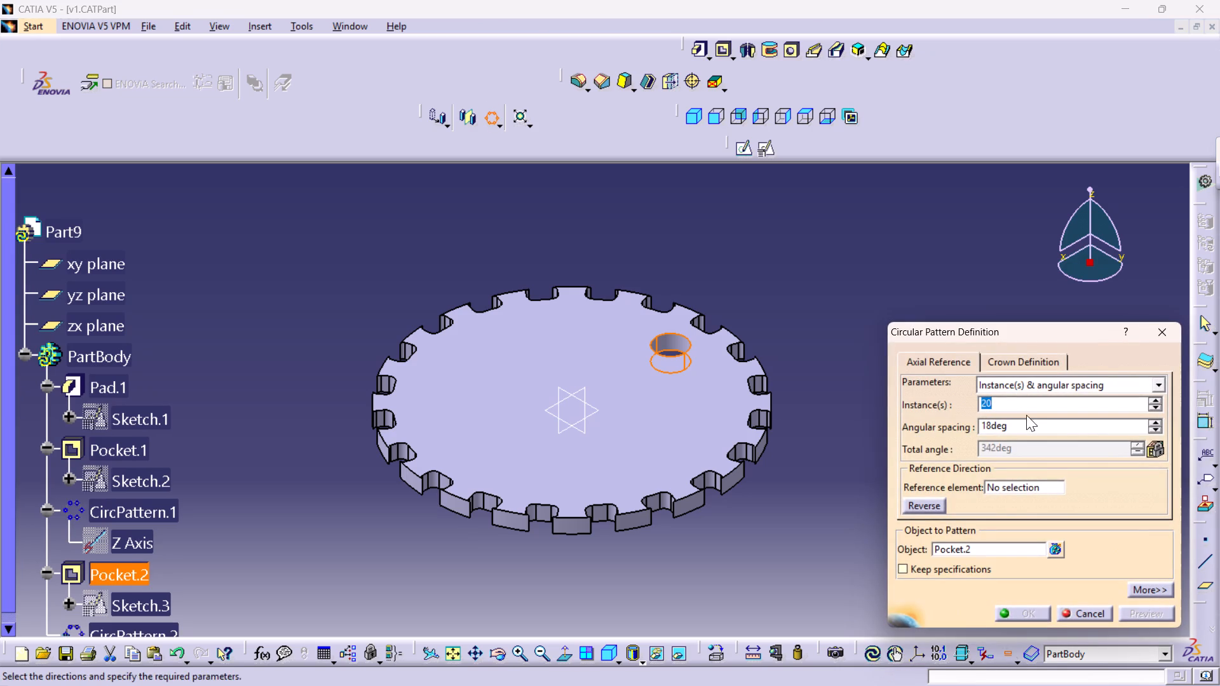
double_click(1005, 410)
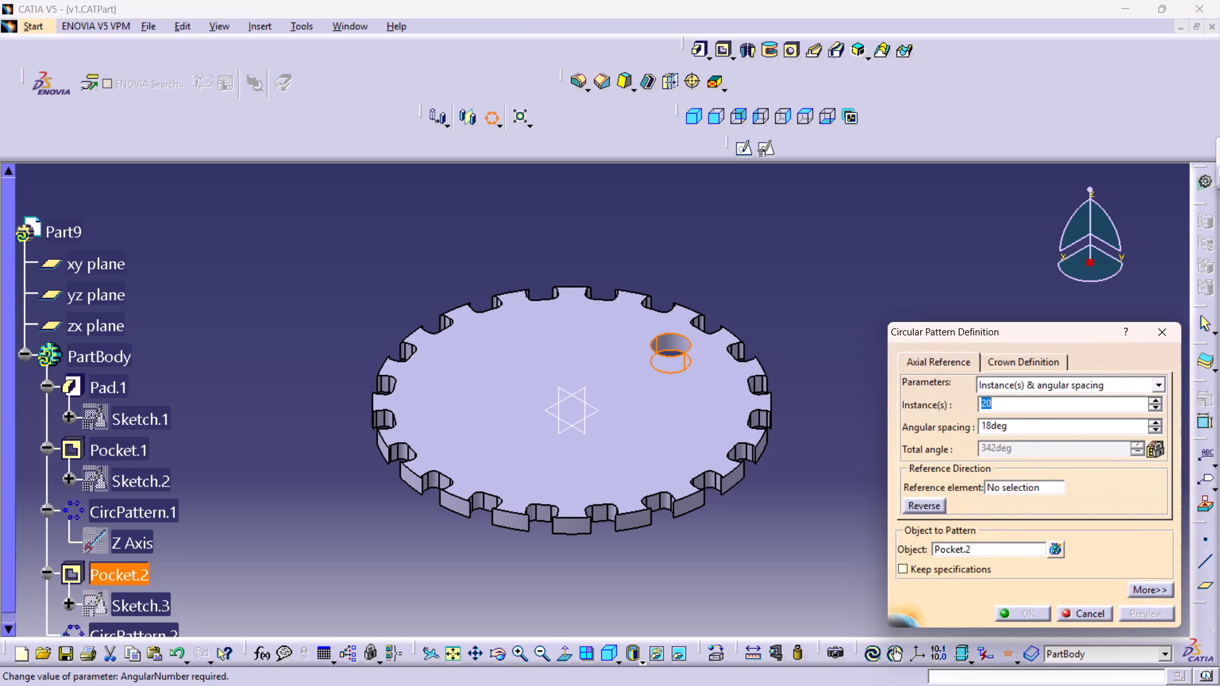
key(6)
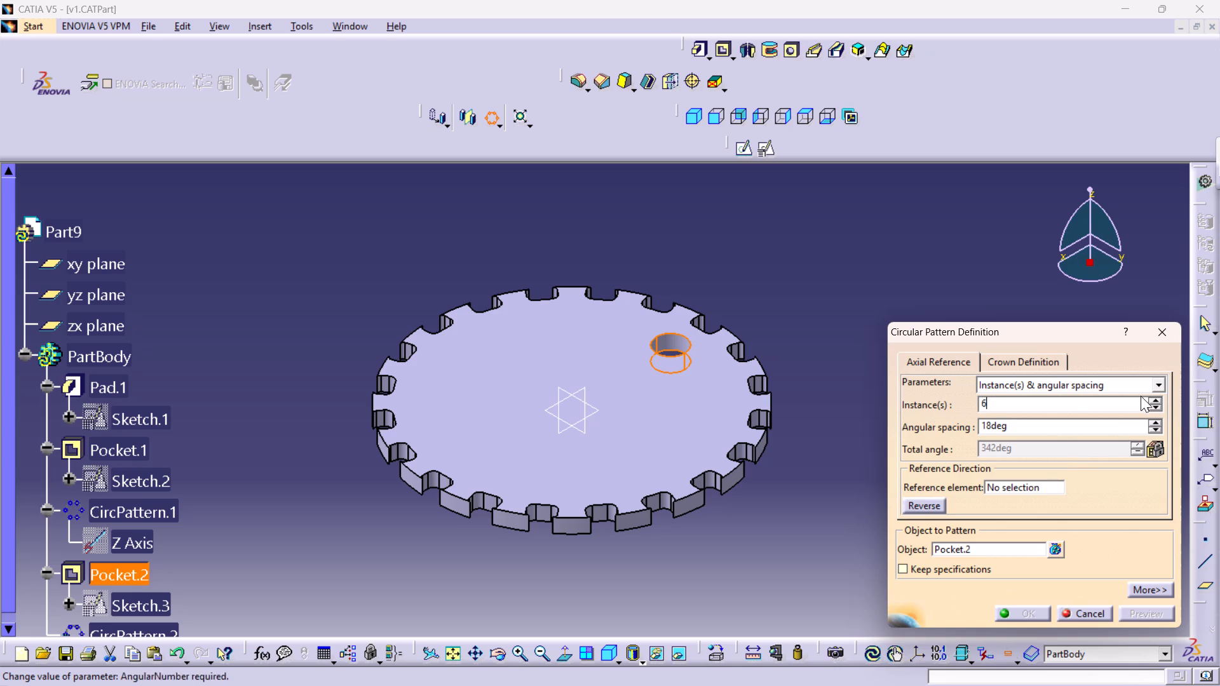
click(1136, 387)
click(1013, 438)
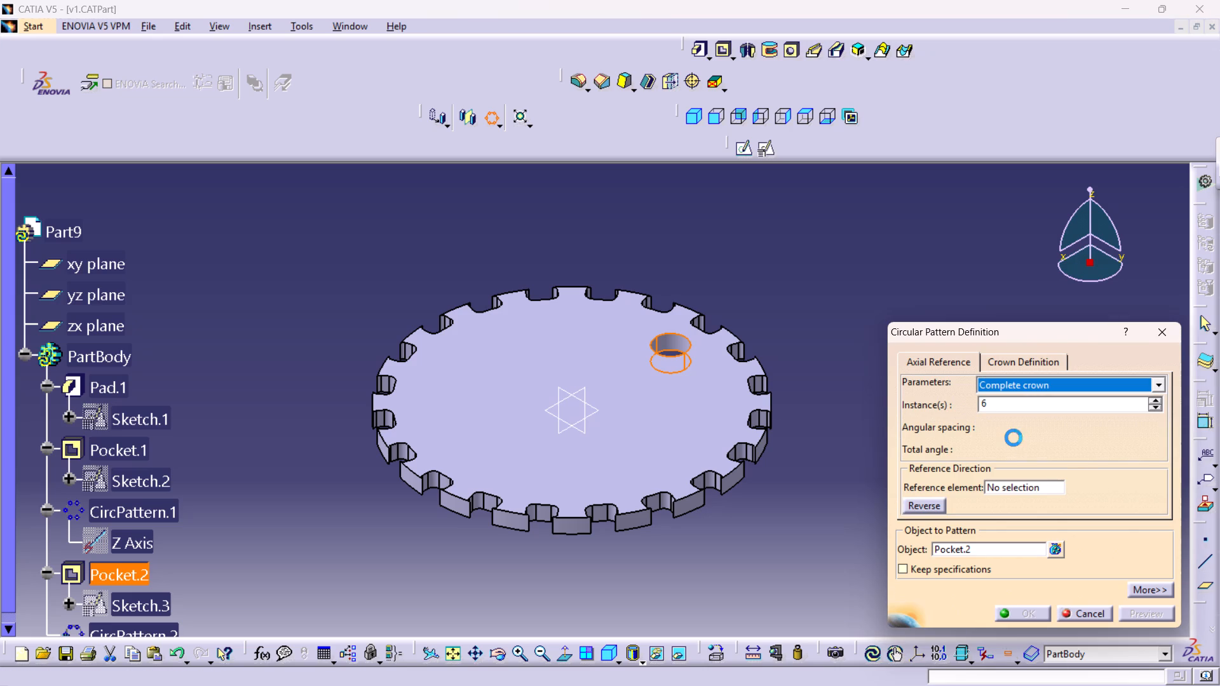
click(1033, 487)
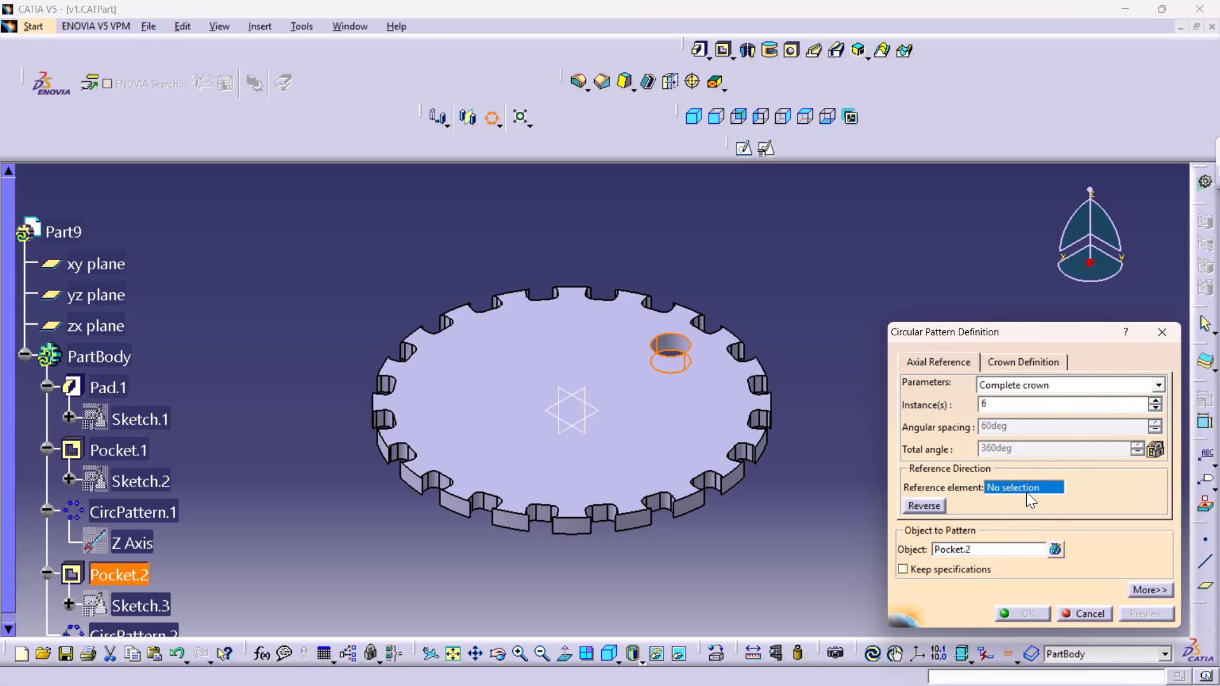
right_click(1030, 480)
right_click(1038, 487)
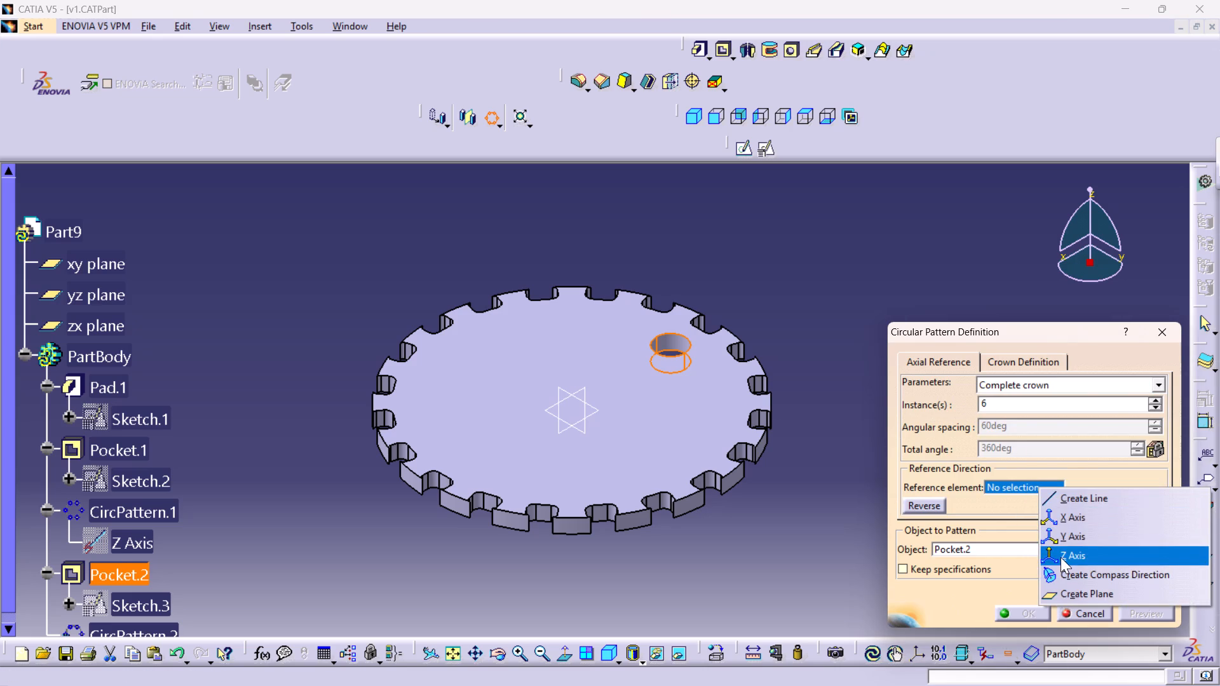
click(1061, 557)
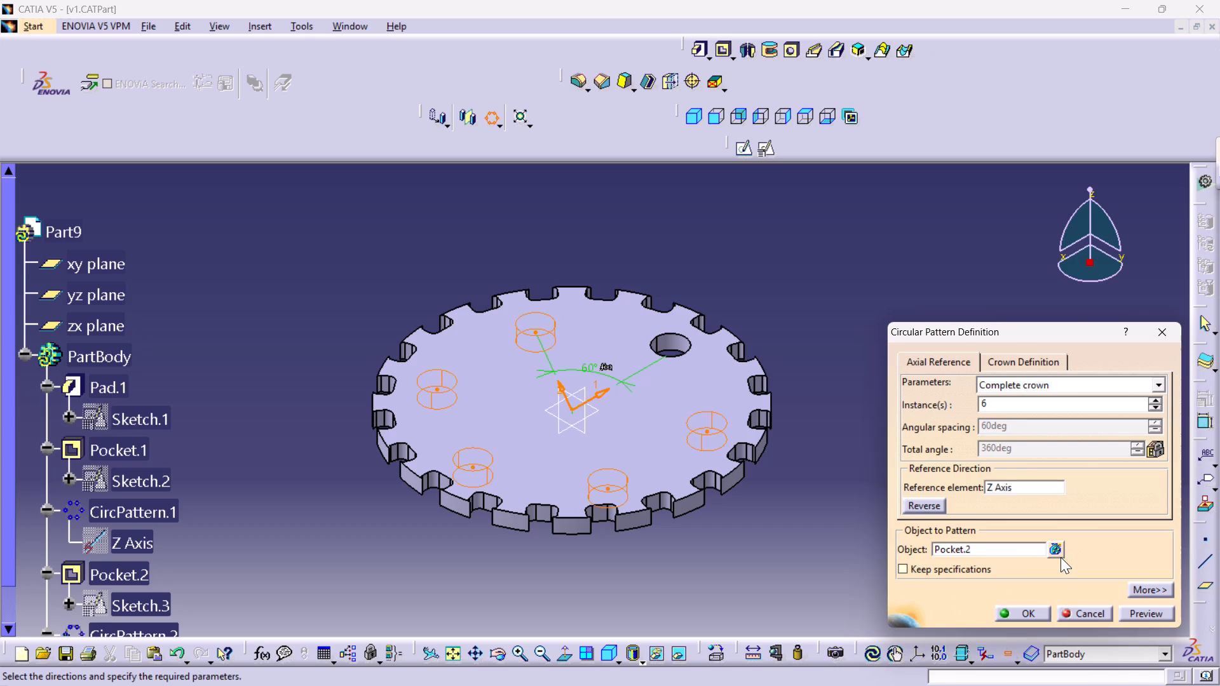
click(1026, 609)
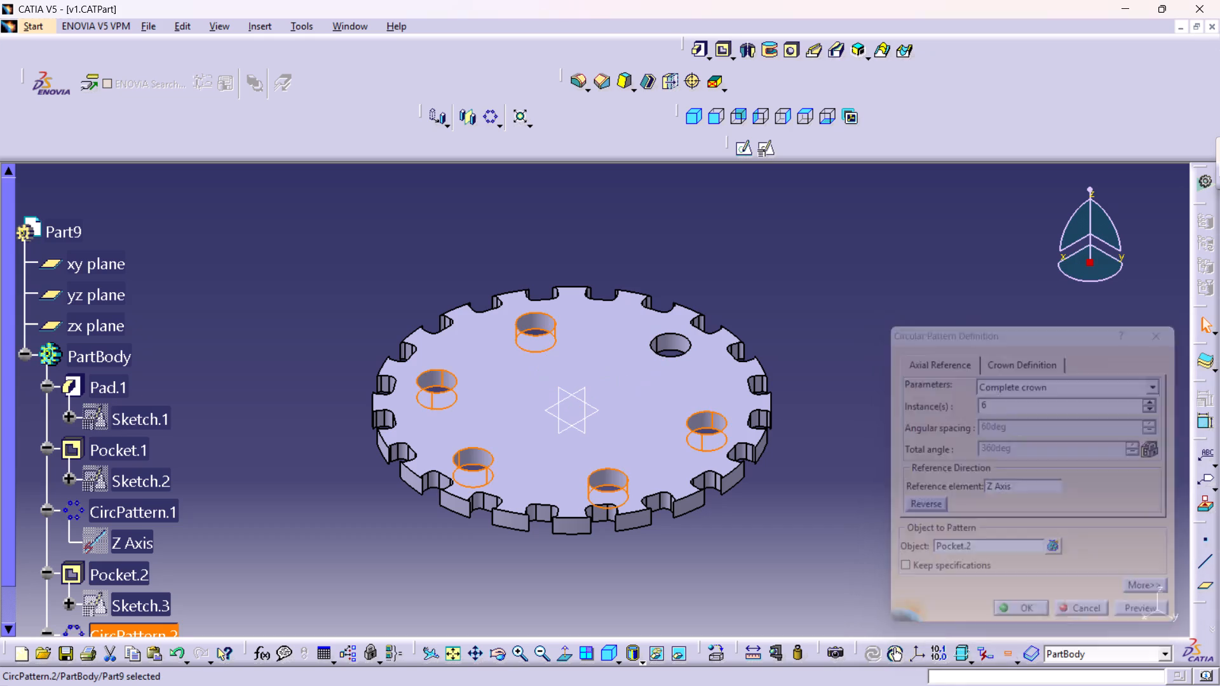
click(715, 531)
Examine the disc's patterned holes and edge pockets from different viewing angles.
middle_drag(501, 407, 499, 555)
right_drag(501, 407, 499, 555)
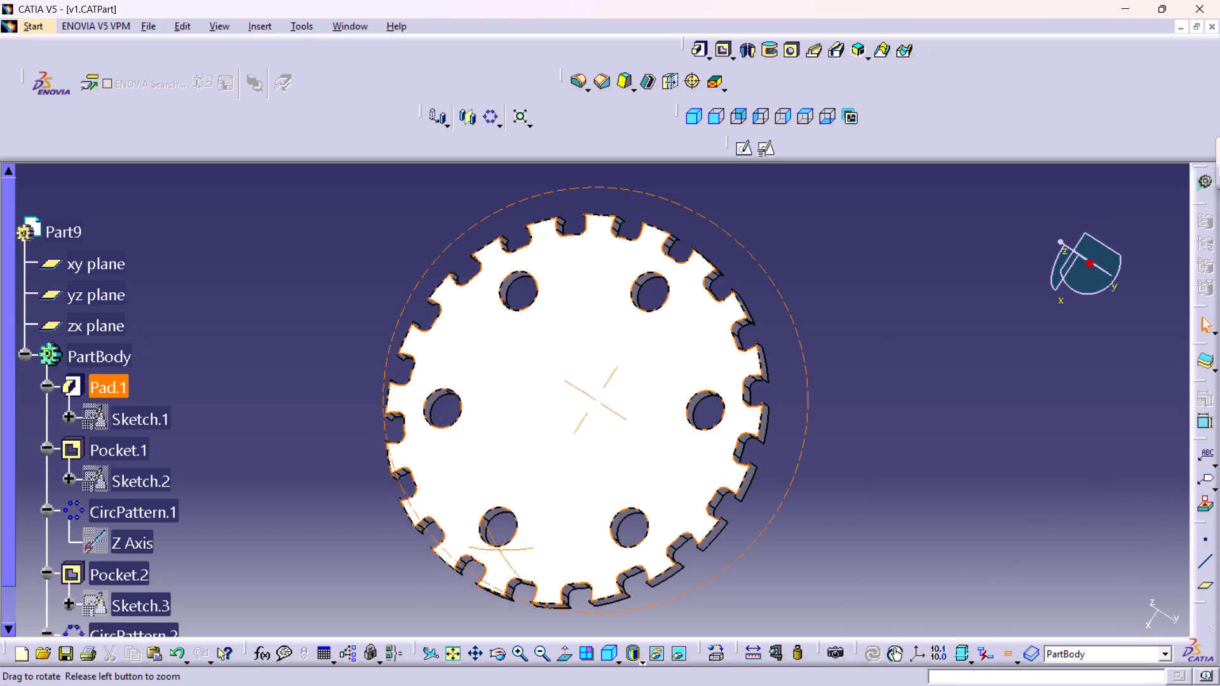
right_drag(499, 555, 504, 564)
middle_drag(499, 555, 504, 564)
middle_drag(550, 494, 675, 502)
right_drag(552, 494, 675, 502)
click(618, 419)
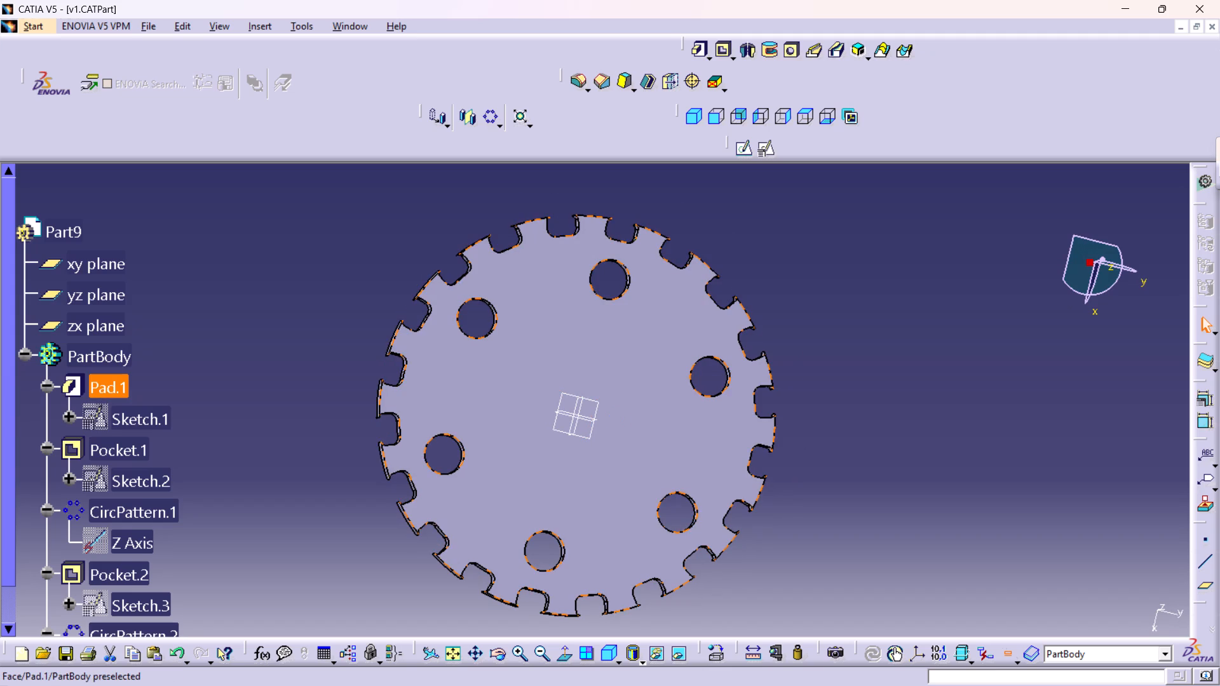
click(604, 651)
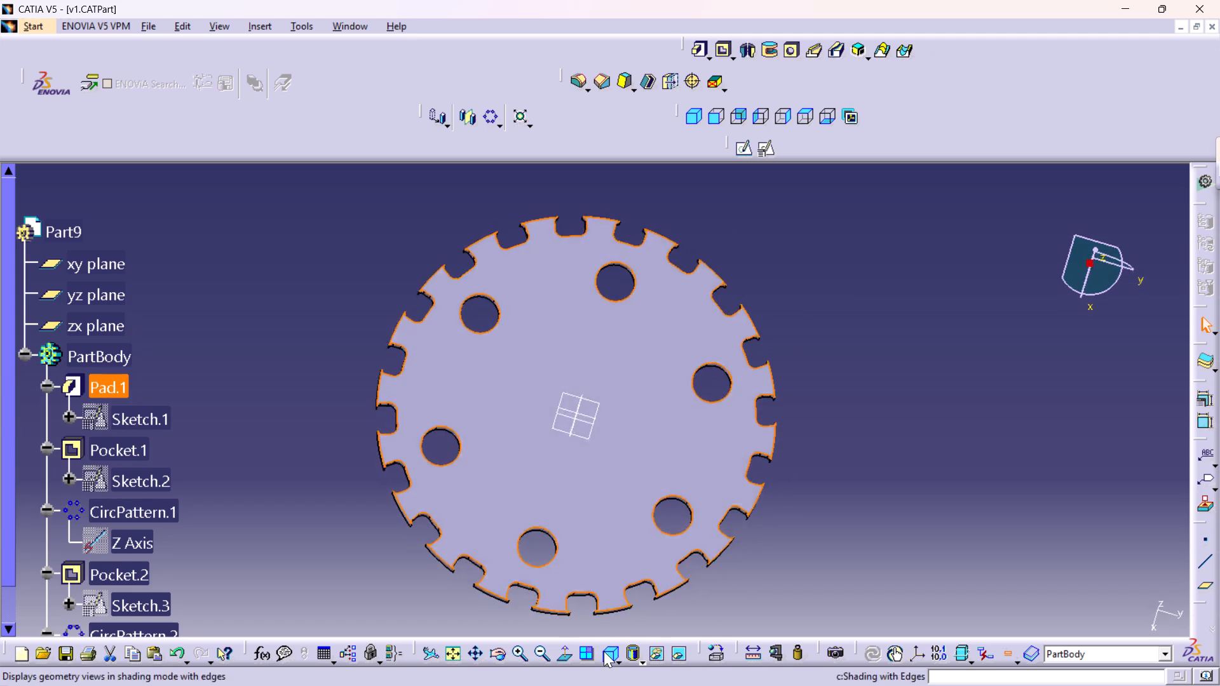
click(951, 261)
Create a positioned sketch on the disc's top face with the axes swapped and V reversed.
click(574, 373)
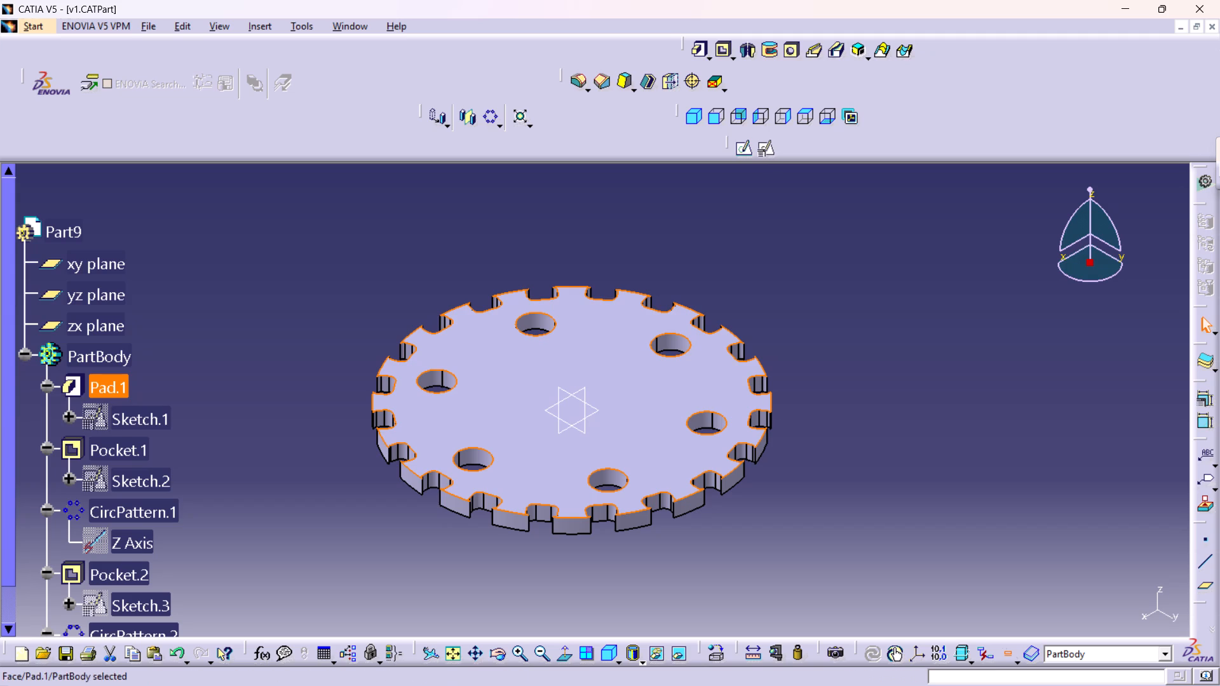
click(769, 150)
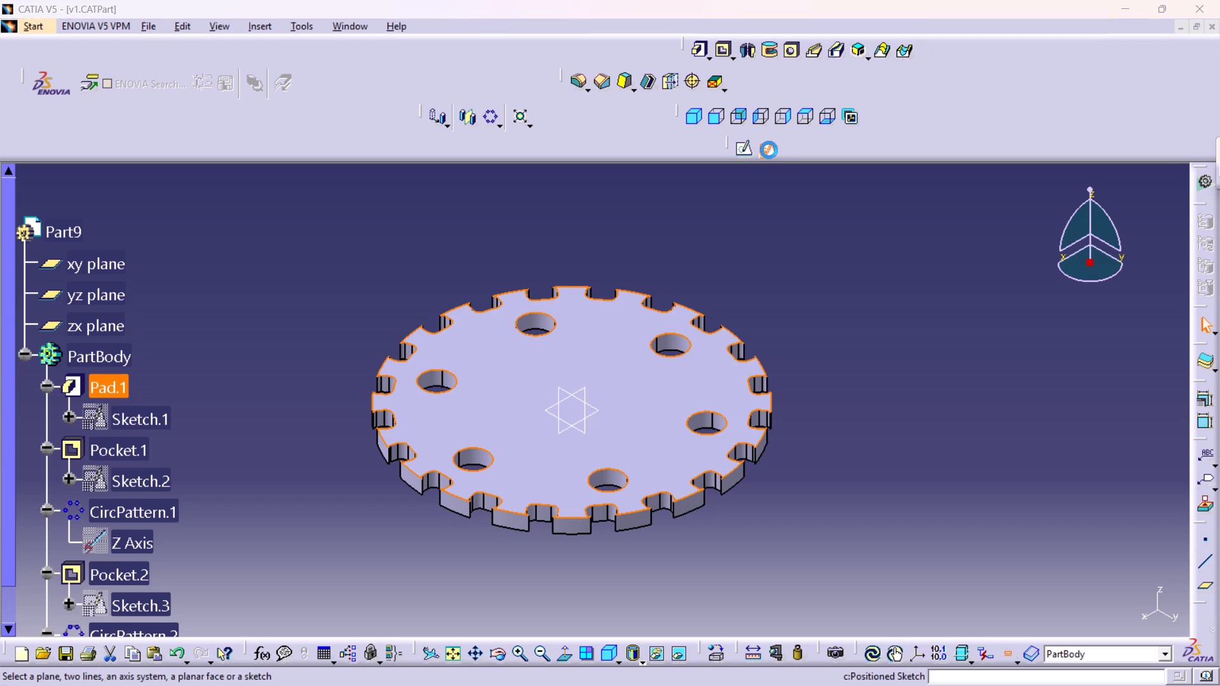
click(1113, 582)
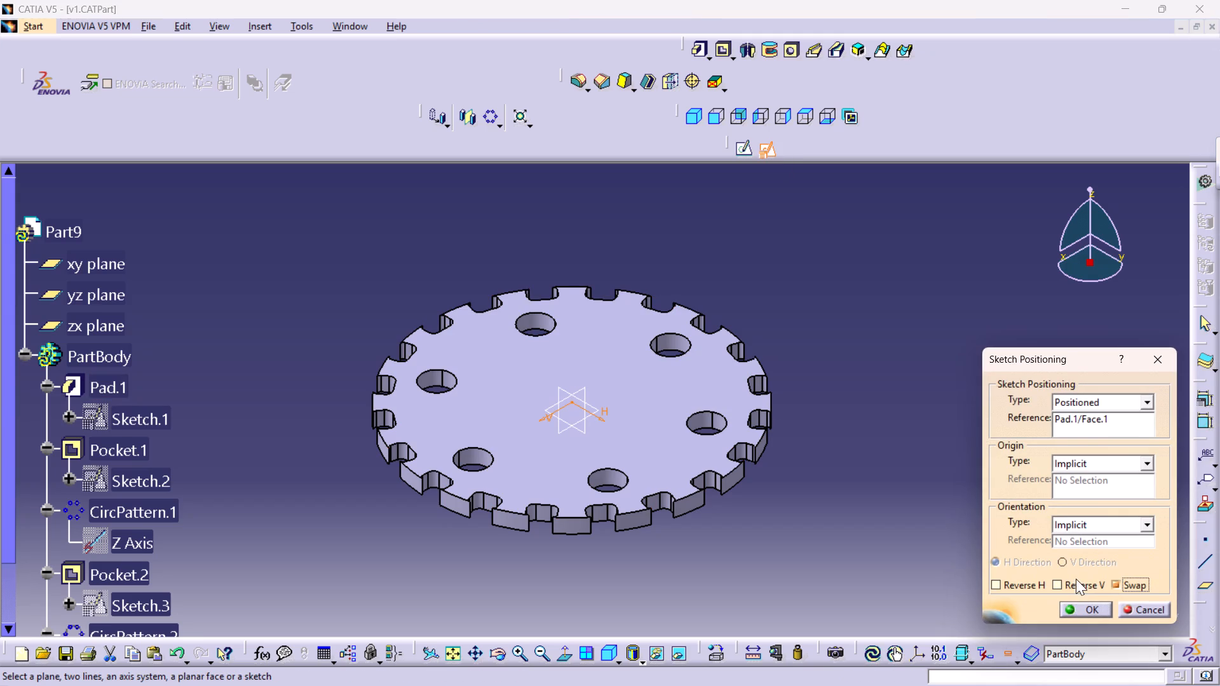
click(1076, 579)
click(1070, 607)
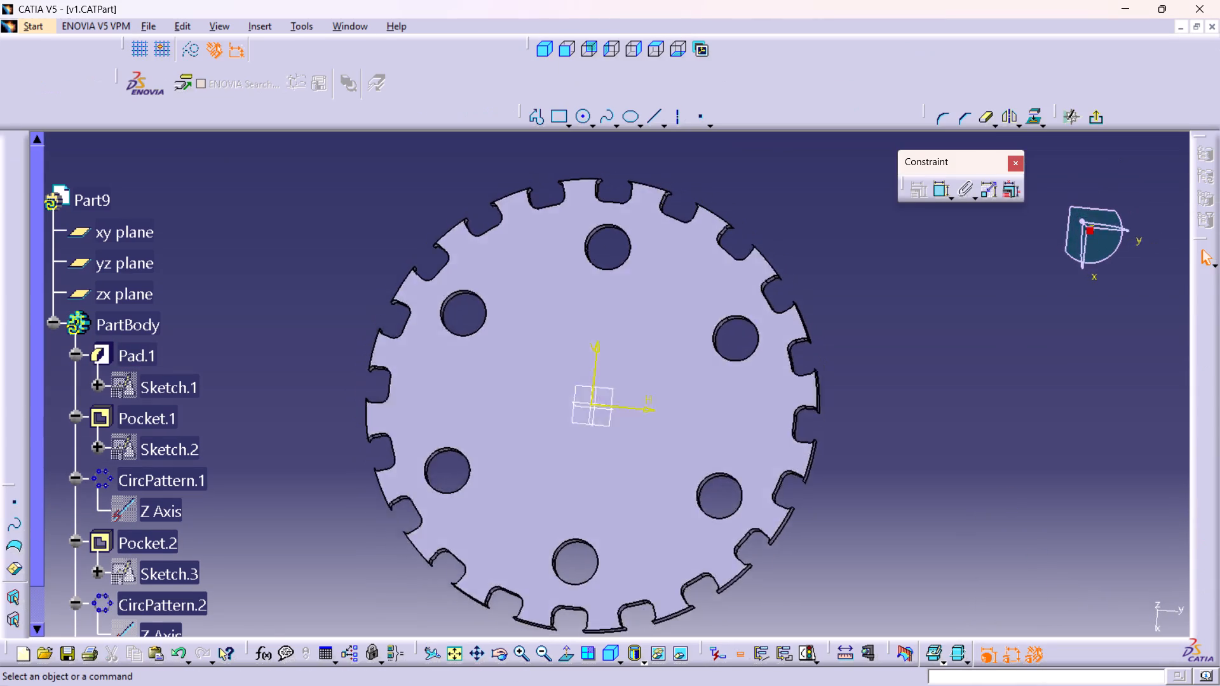
Sketch a circle about 40 mm in diameter centred on the origin.
double_click(579, 109)
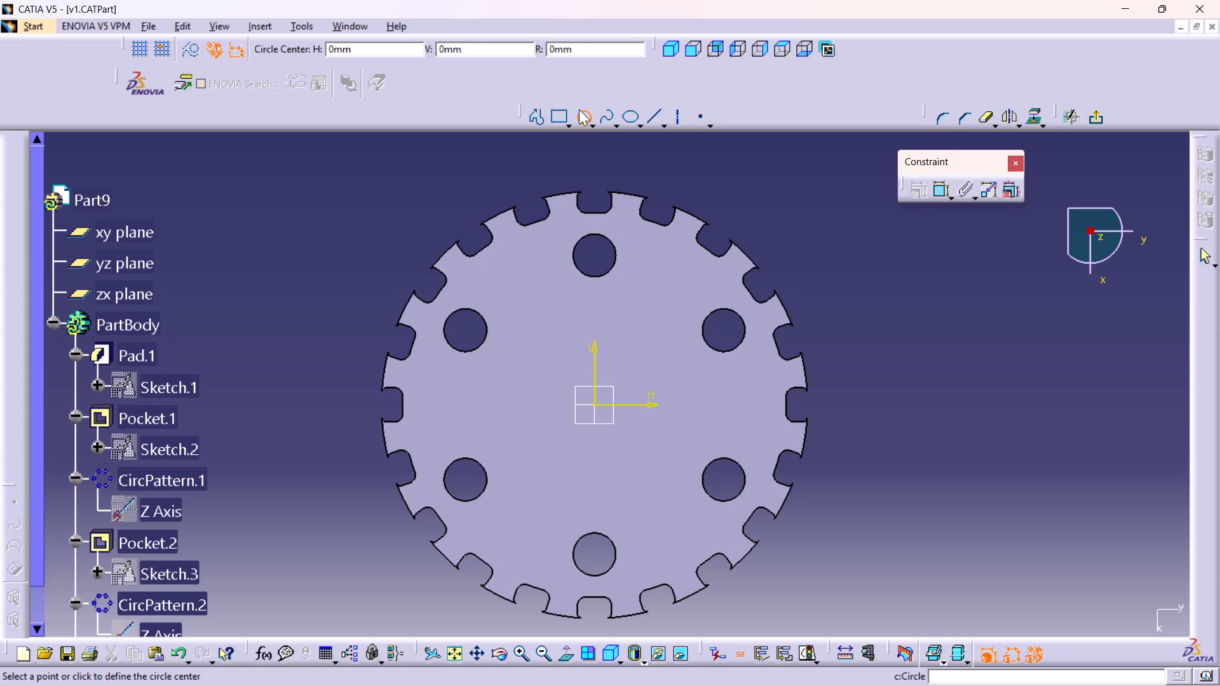
click(594, 404)
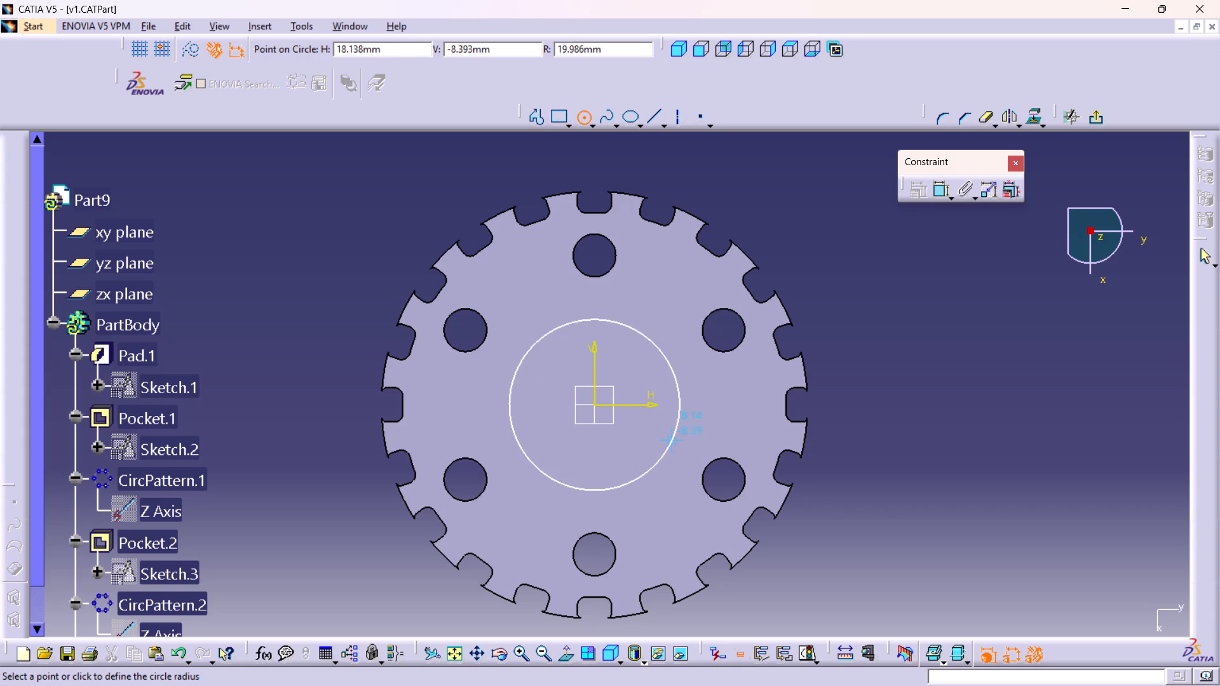
click(672, 440)
Dimension the central circle's diameter and set it to 50 mm.
double_click(939, 192)
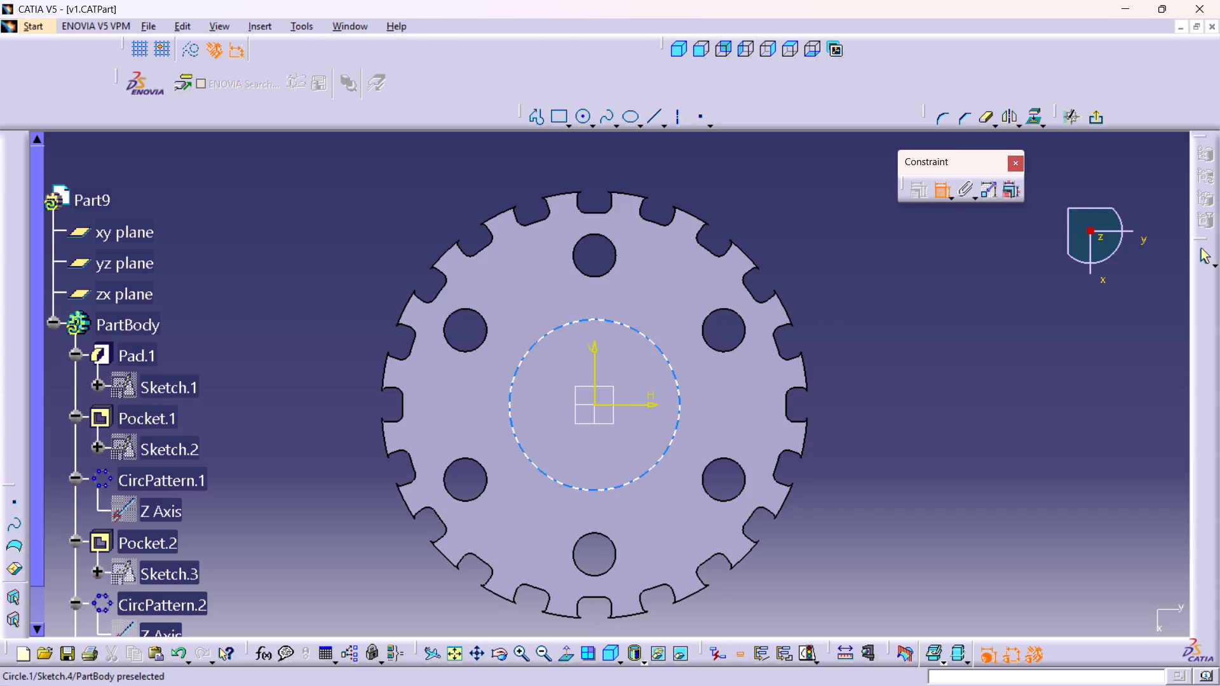
drag(677, 394, 688, 389)
click(865, 260)
double_click(854, 251)
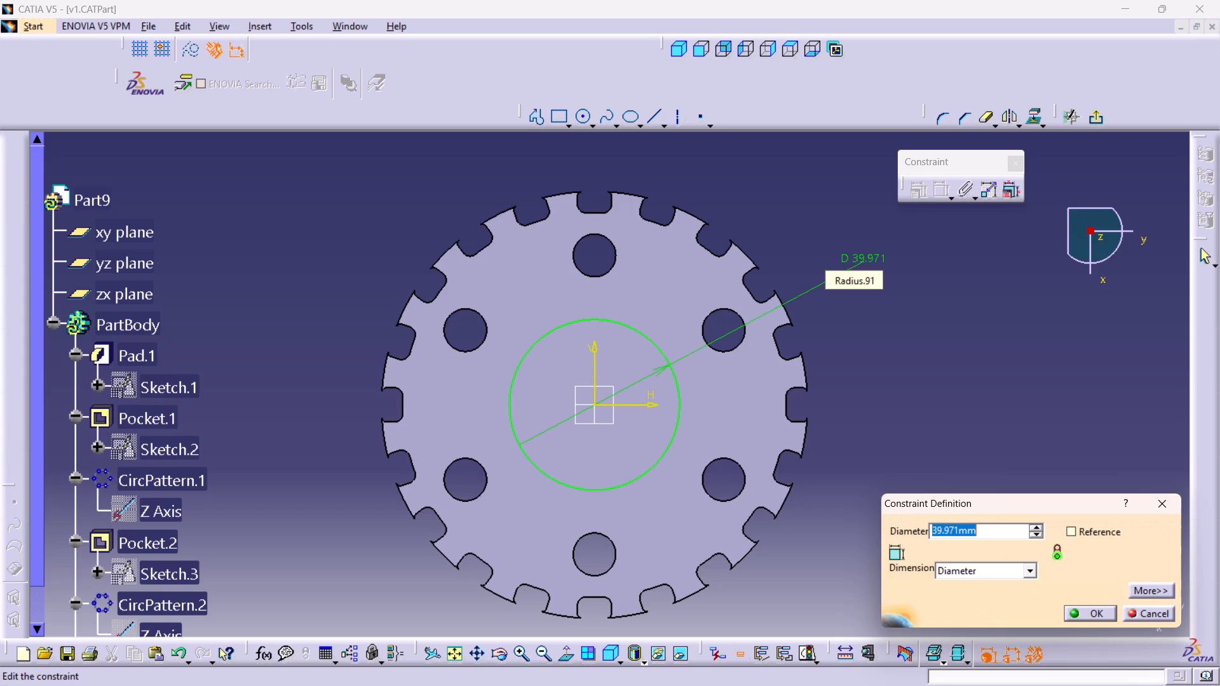
text(50)
key(Return)
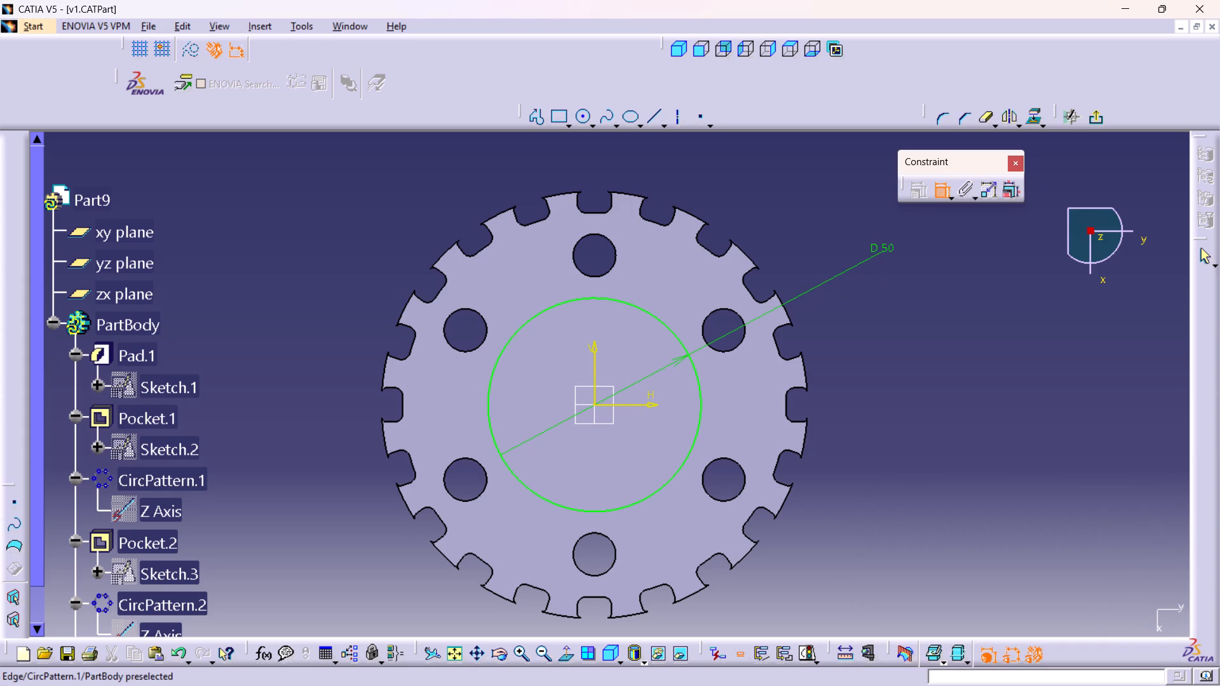
Exit the sketch and extrude the 50 mm circle as a 3 mm pad on the disc.
click(1095, 112)
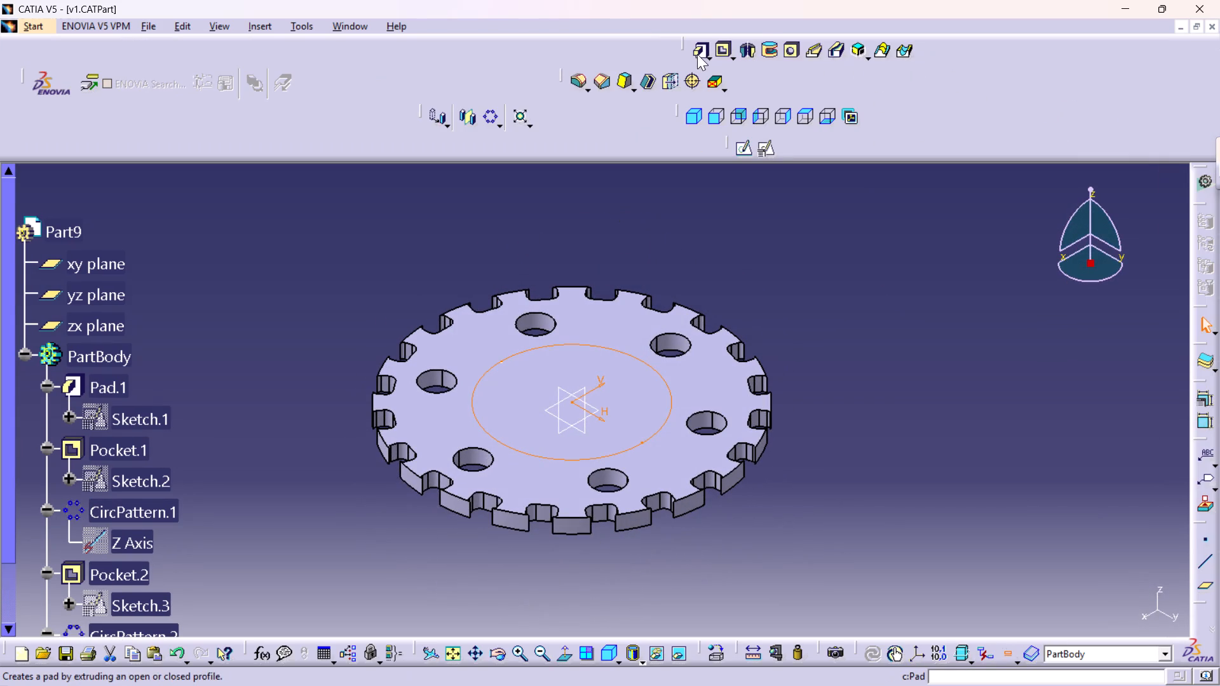
click(703, 51)
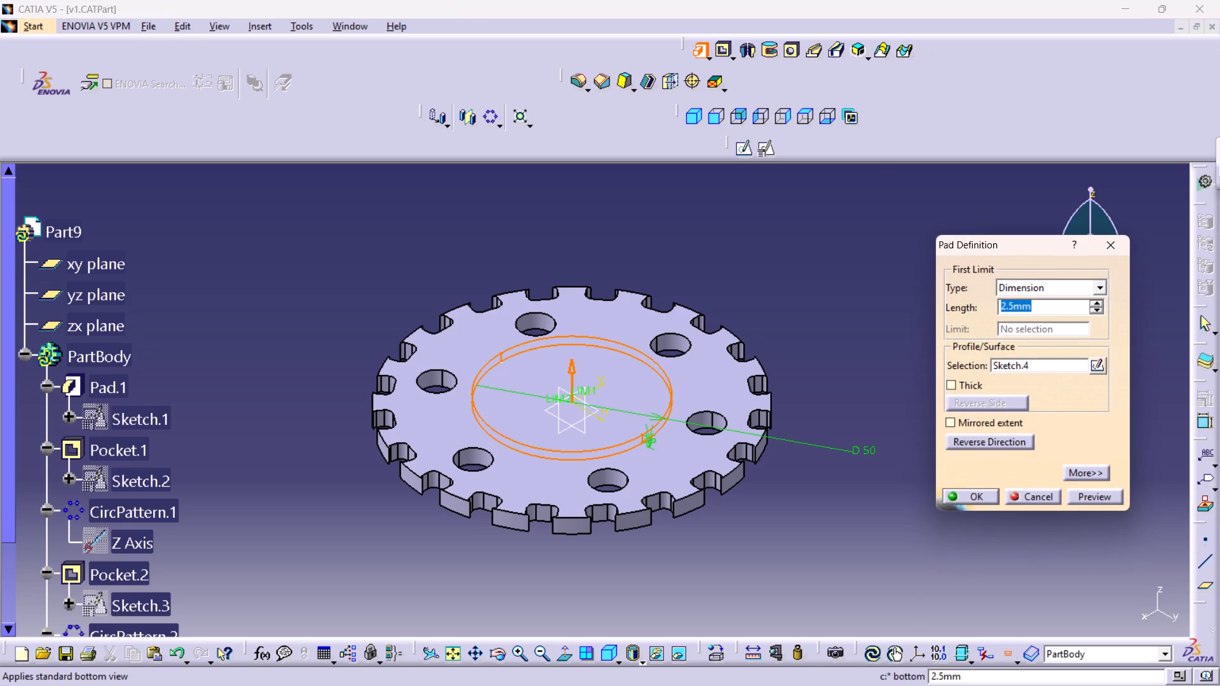
double_click(1035, 302)
click(1037, 302)
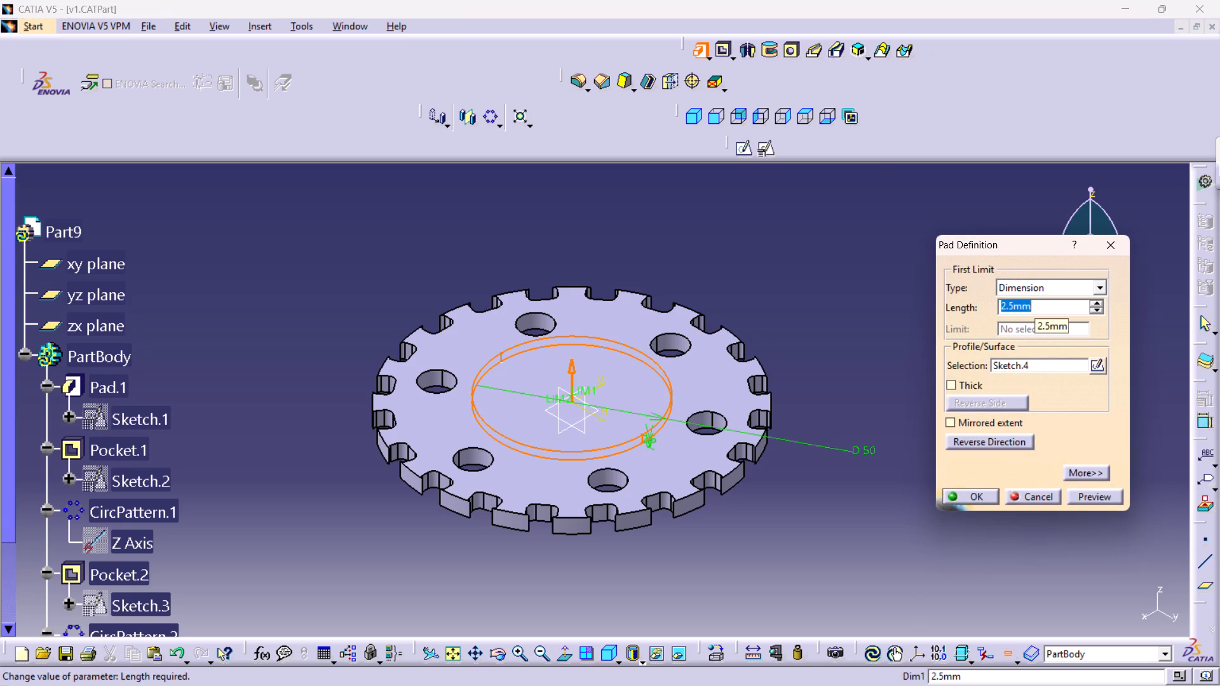
key(3)
key(Return)
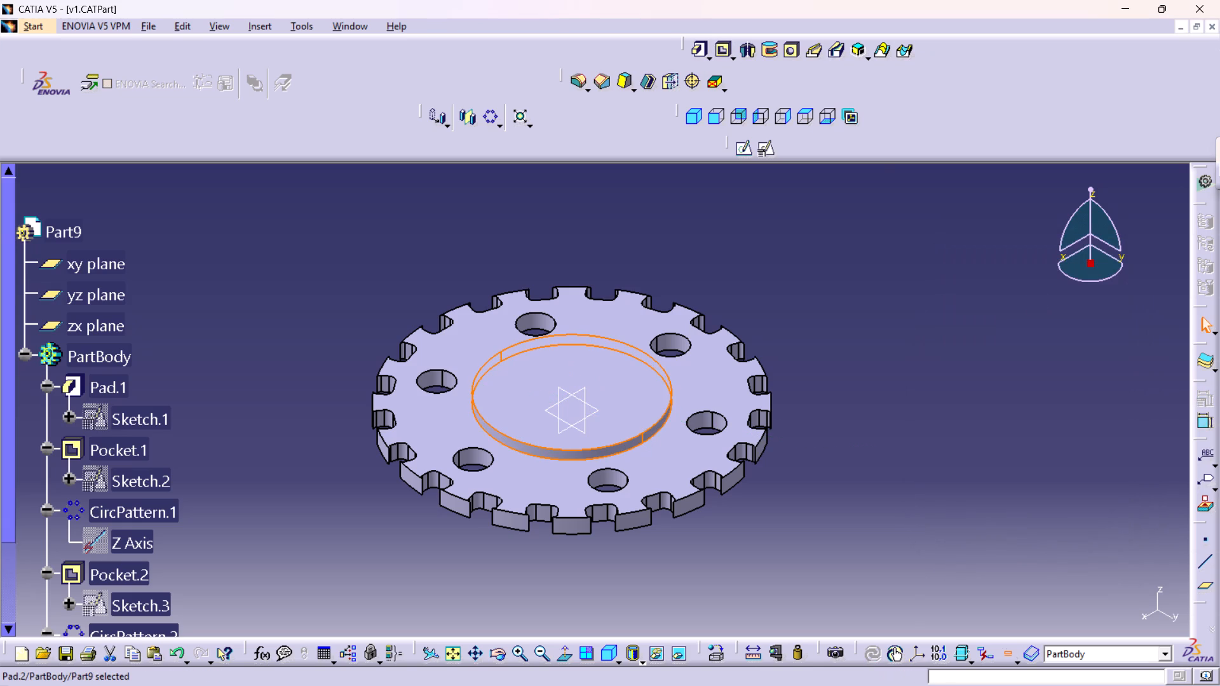
click(980, 311)
Create a positioned sketch on the raised central pad's top face with the axes swapped and V reversed.
click(640, 373)
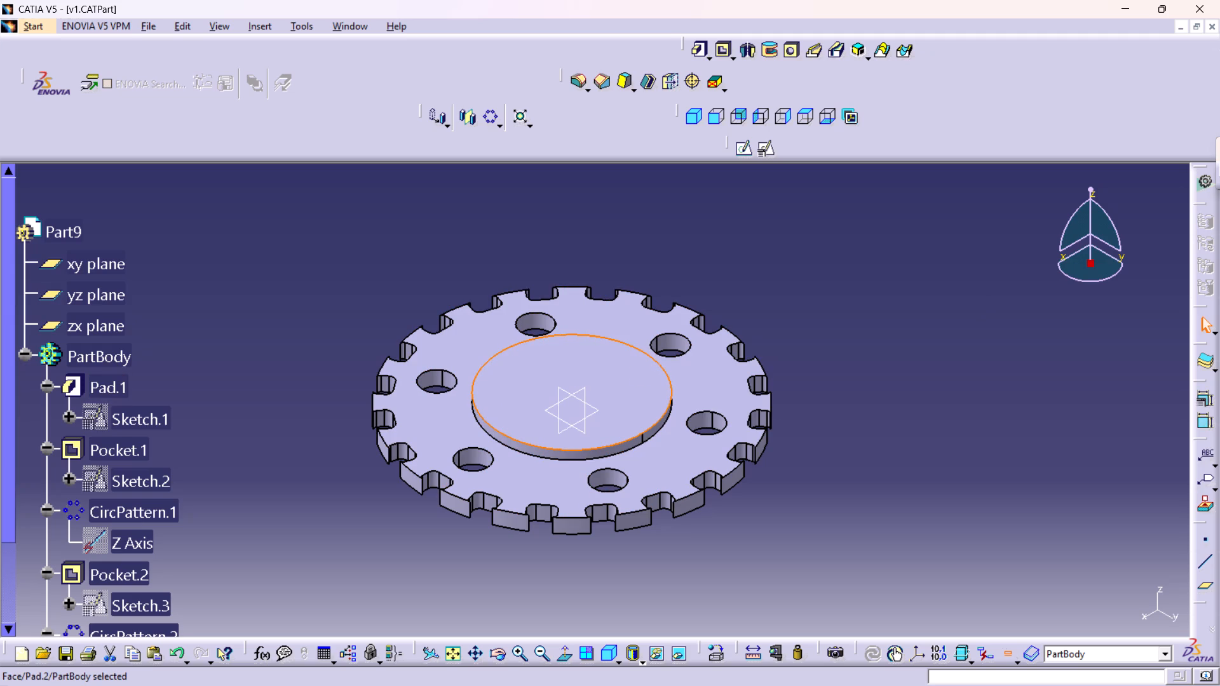
click(764, 142)
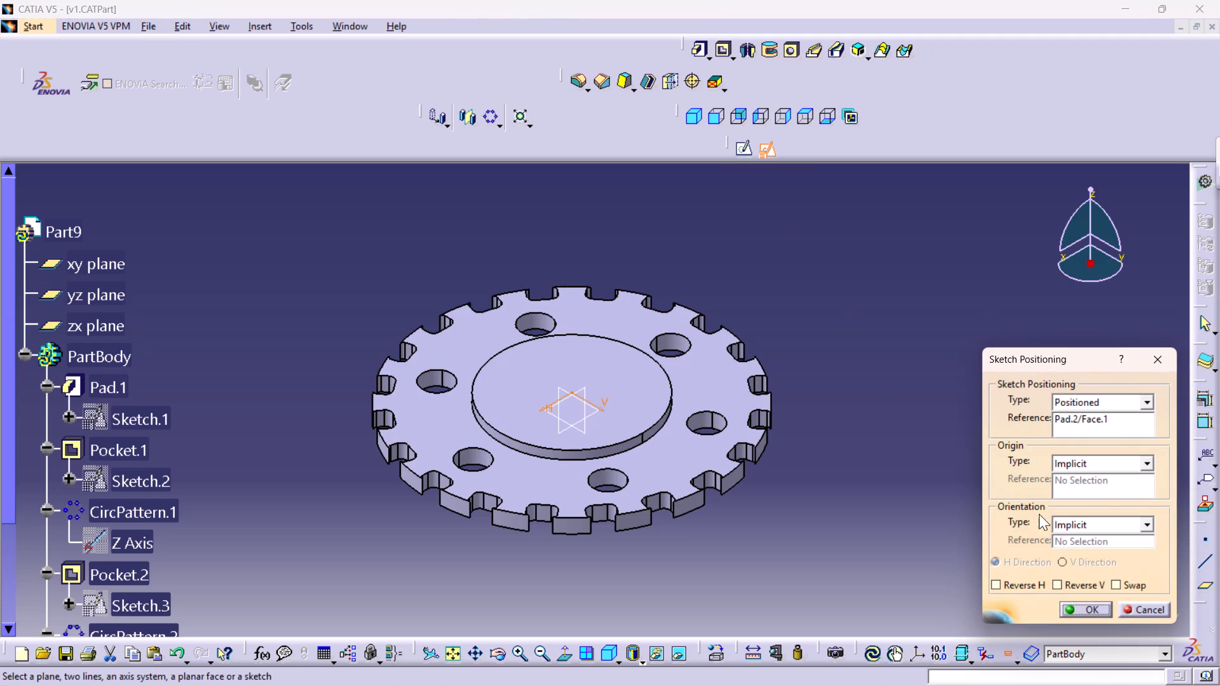
click(1127, 584)
click(1078, 586)
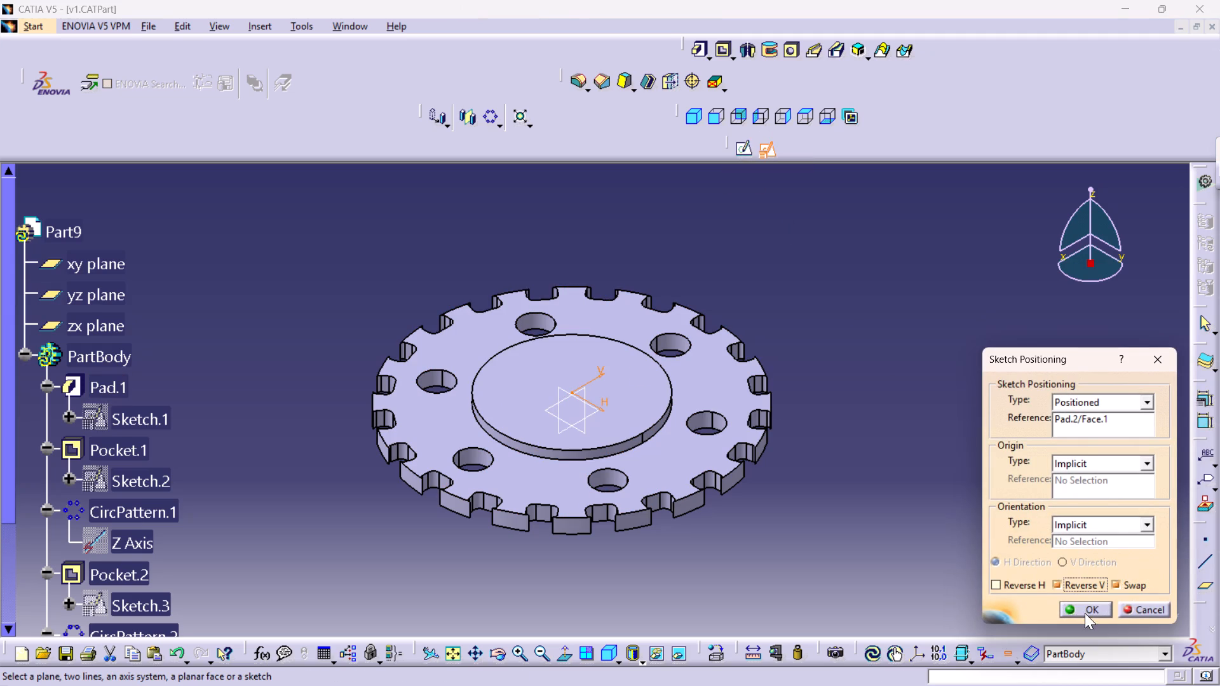
click(1085, 613)
Sketch a circle about 32 mm in diameter centred on the origin of the central pad's face.
double_click(579, 119)
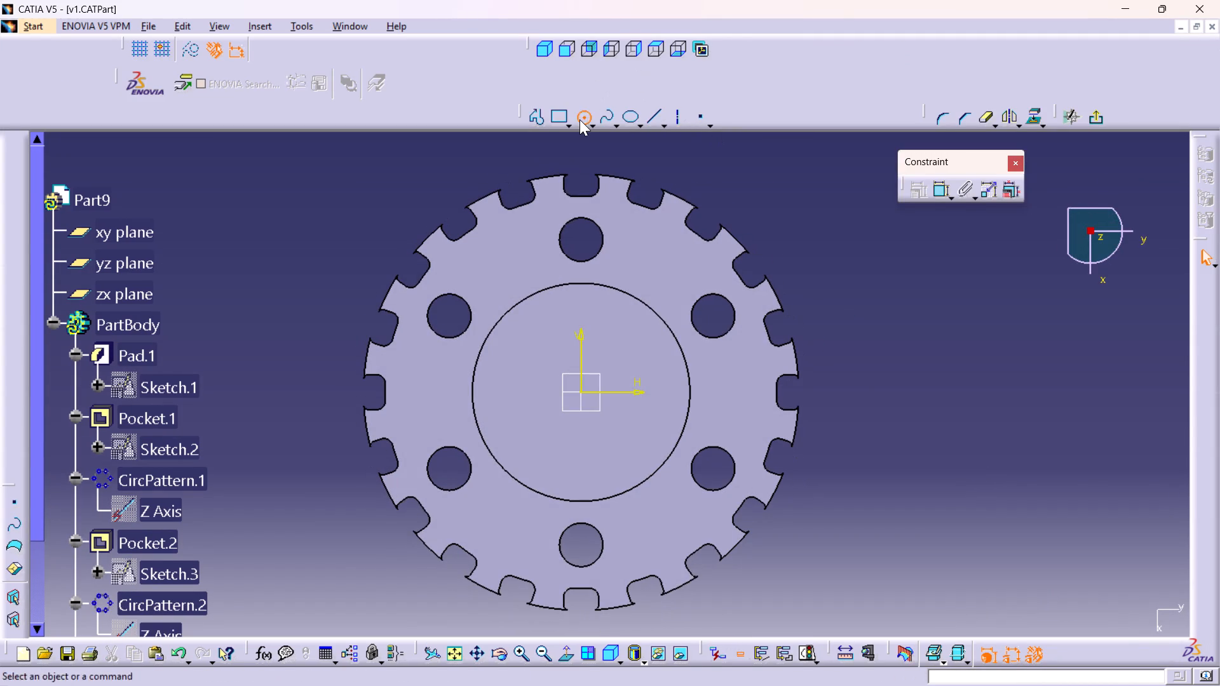
click(580, 393)
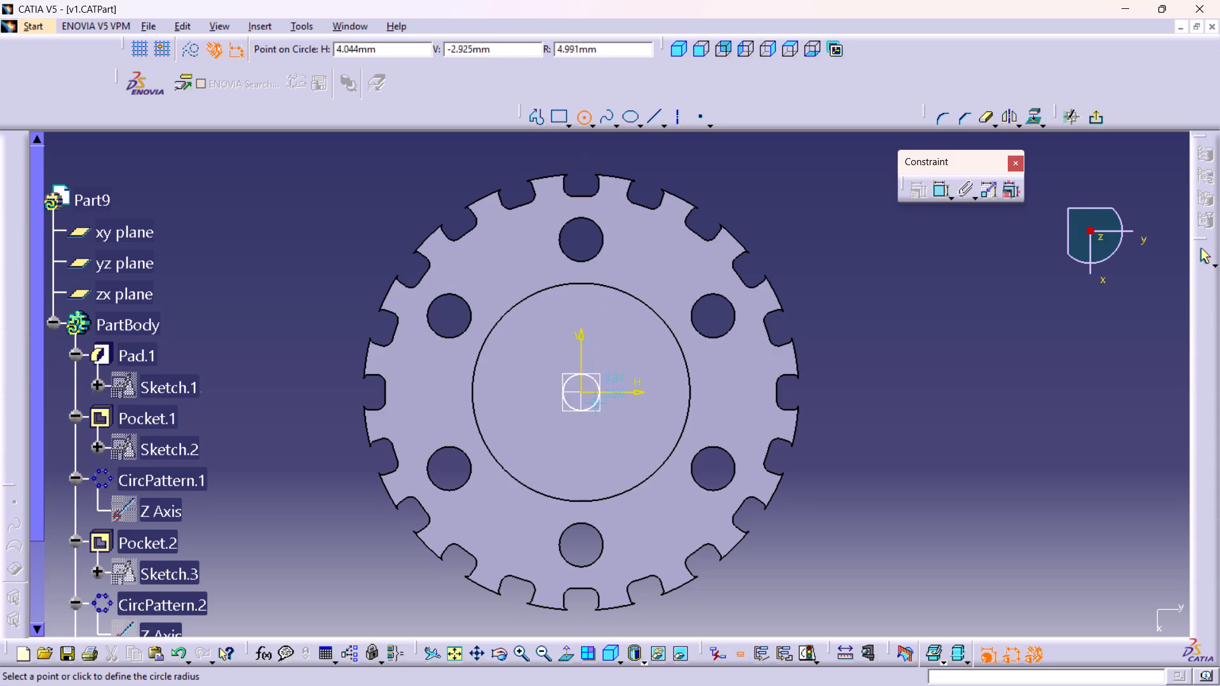
click(622, 448)
Dimension the new circle's diameter and set it to 36 mm.
double_click(935, 190)
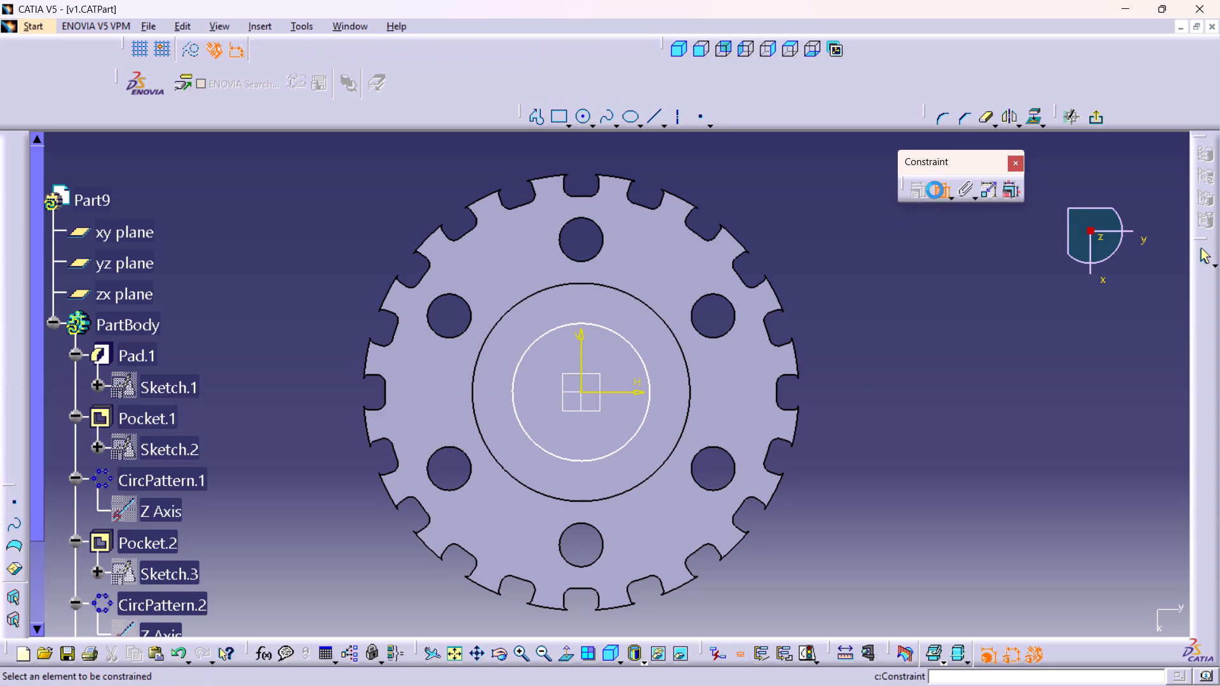
click(647, 375)
click(820, 228)
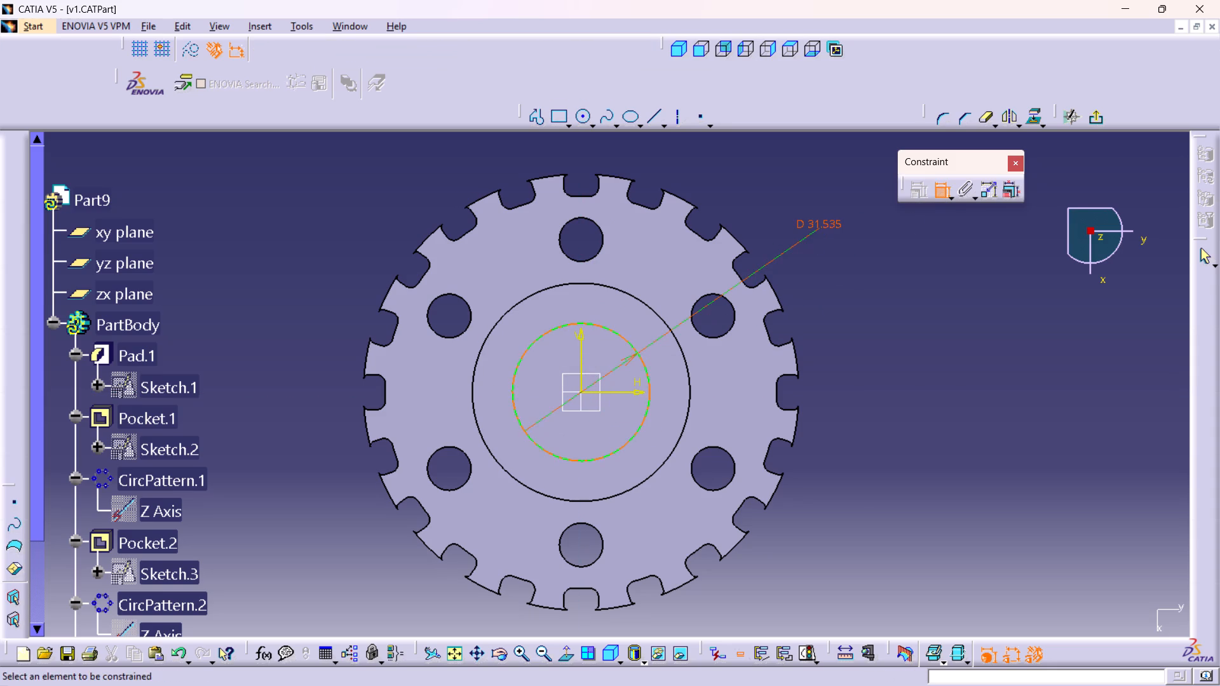
double_click(823, 220)
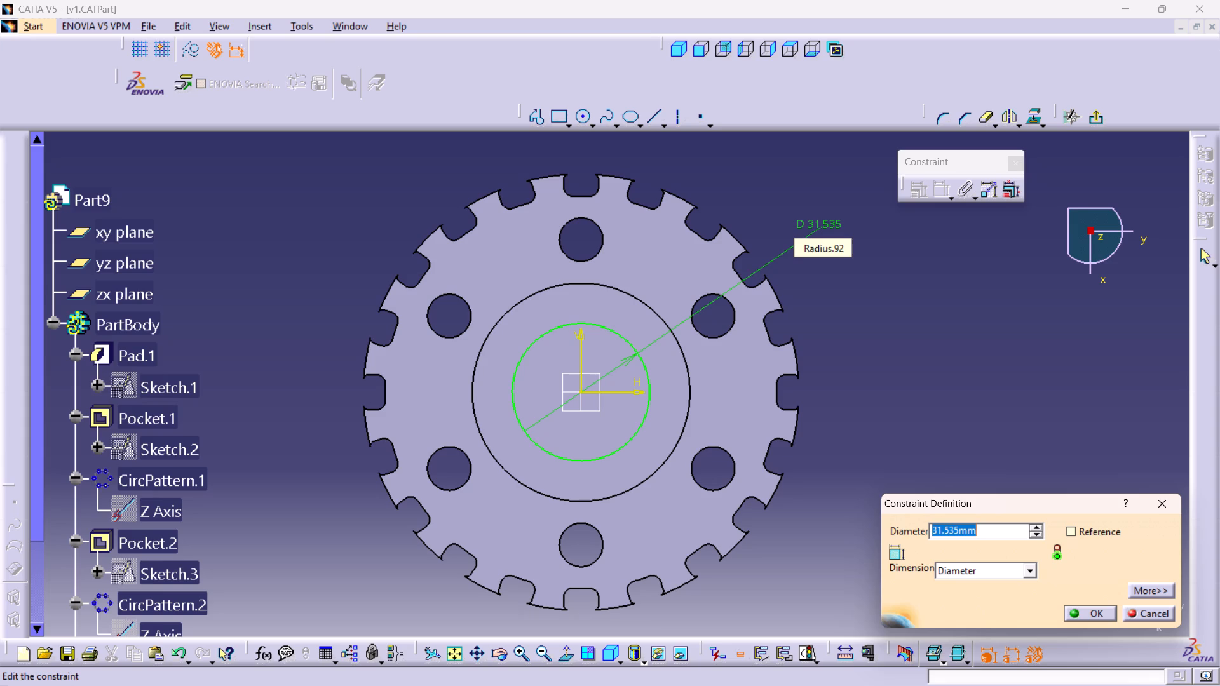
text(36)
key(Return)
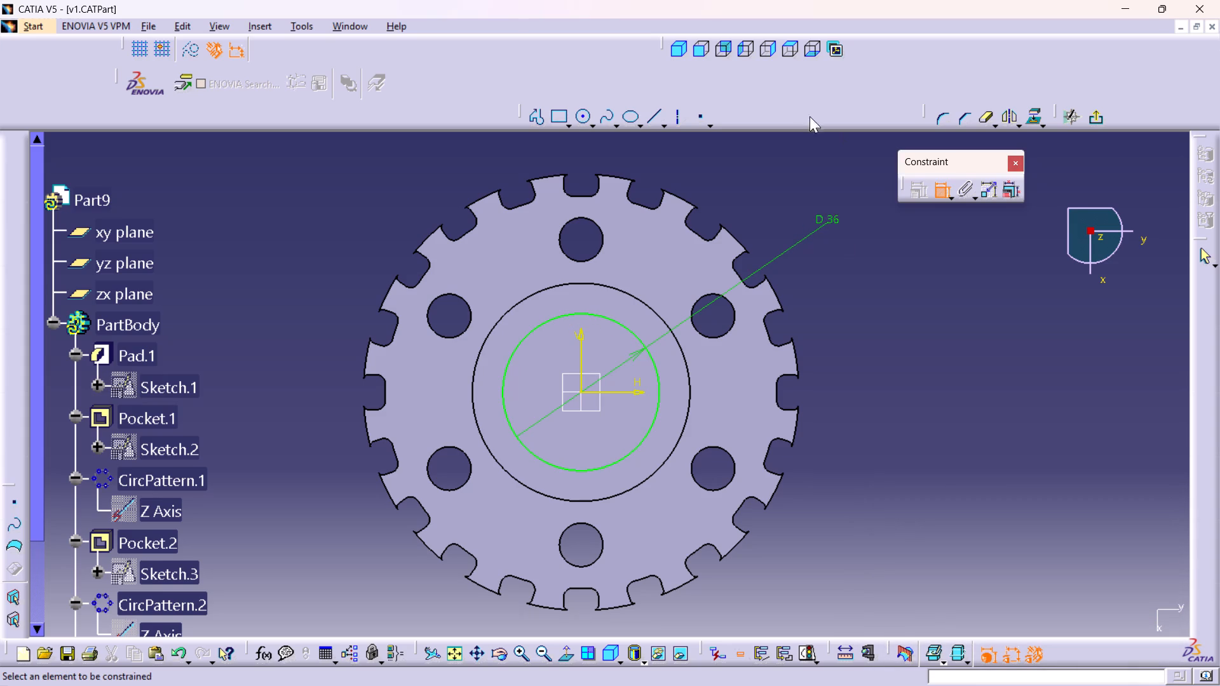
Exit the sketch and cut the 36 mm circle as an Up to last pocket through the central pad and disc.
click(1090, 118)
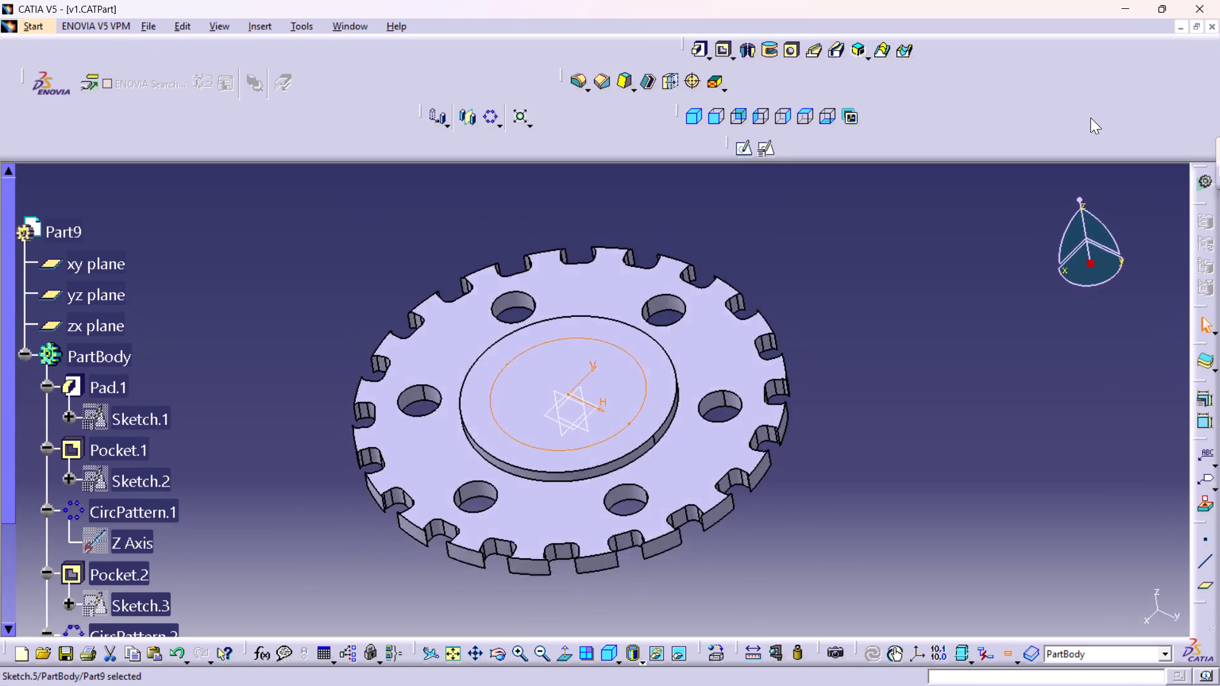
click(719, 48)
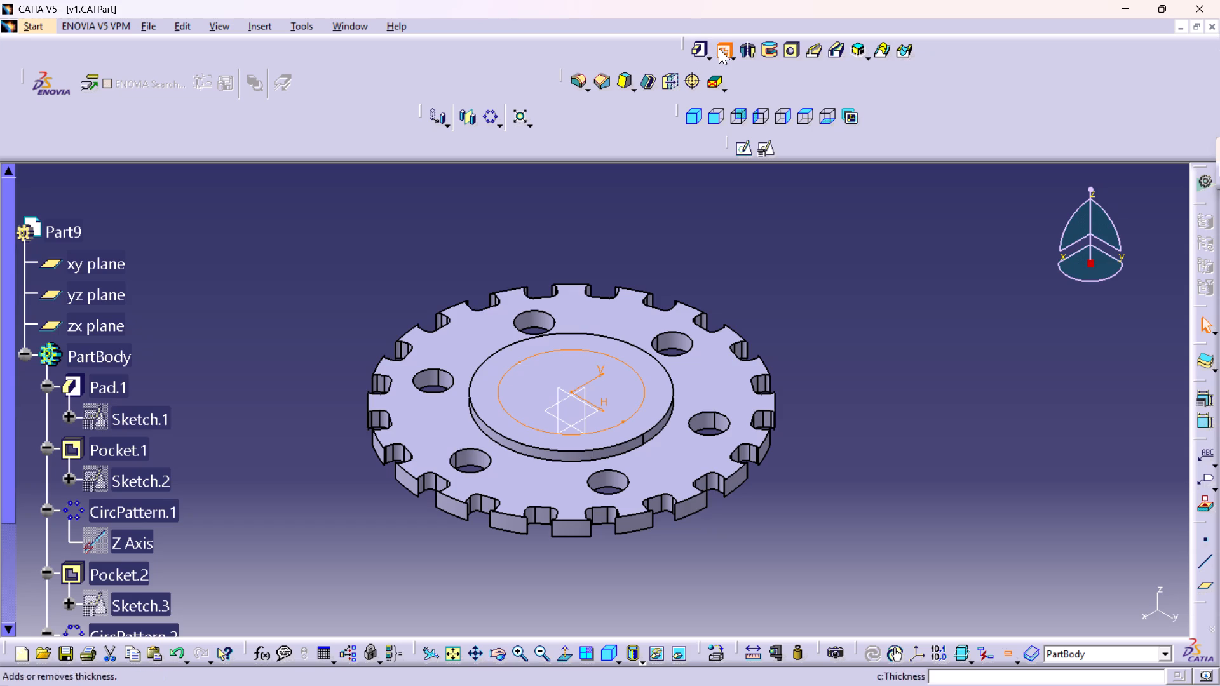
click(972, 494)
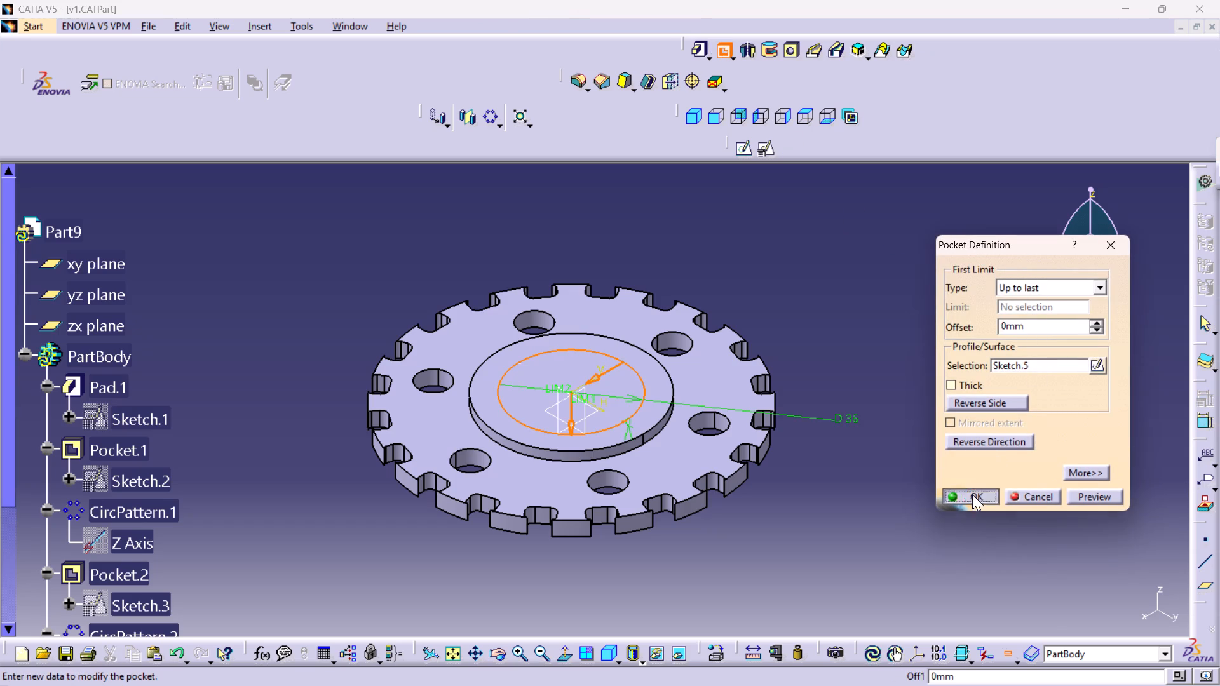
click(904, 316)
Save the part with the finished disc shown in the standard isometric view.
middle_drag(587, 393, 531, 558)
scroll(587, 393, down, 1)
right_drag(587, 393, 534, 558)
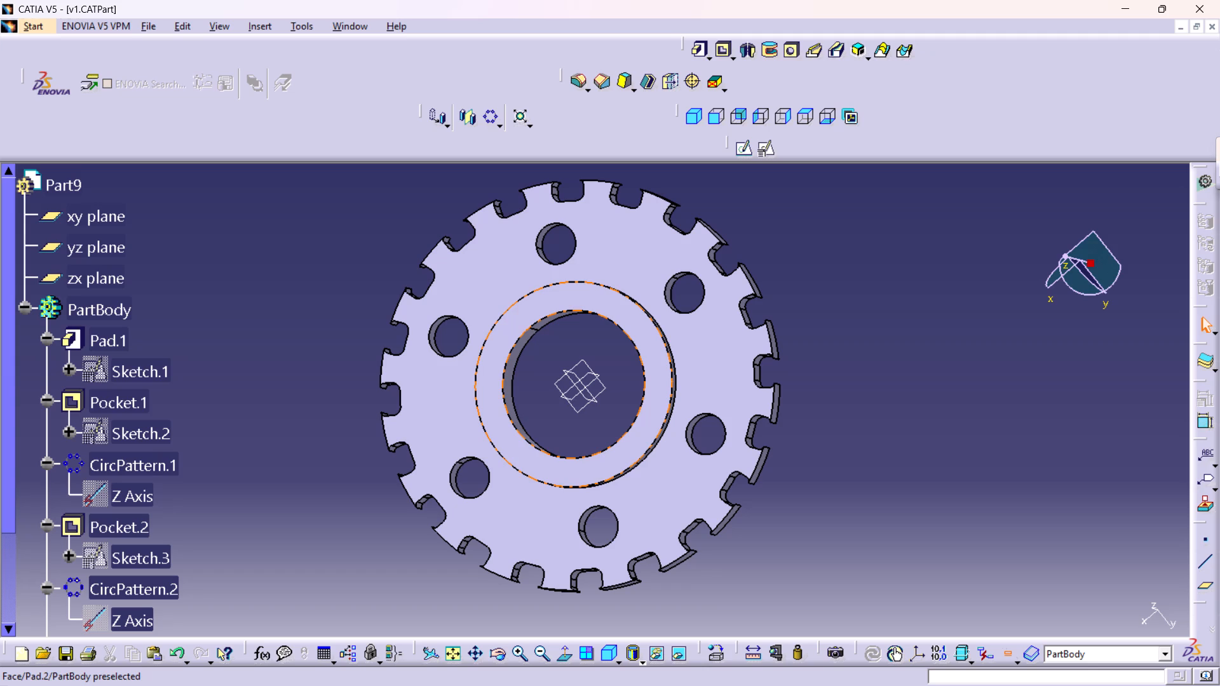
click(603, 648)
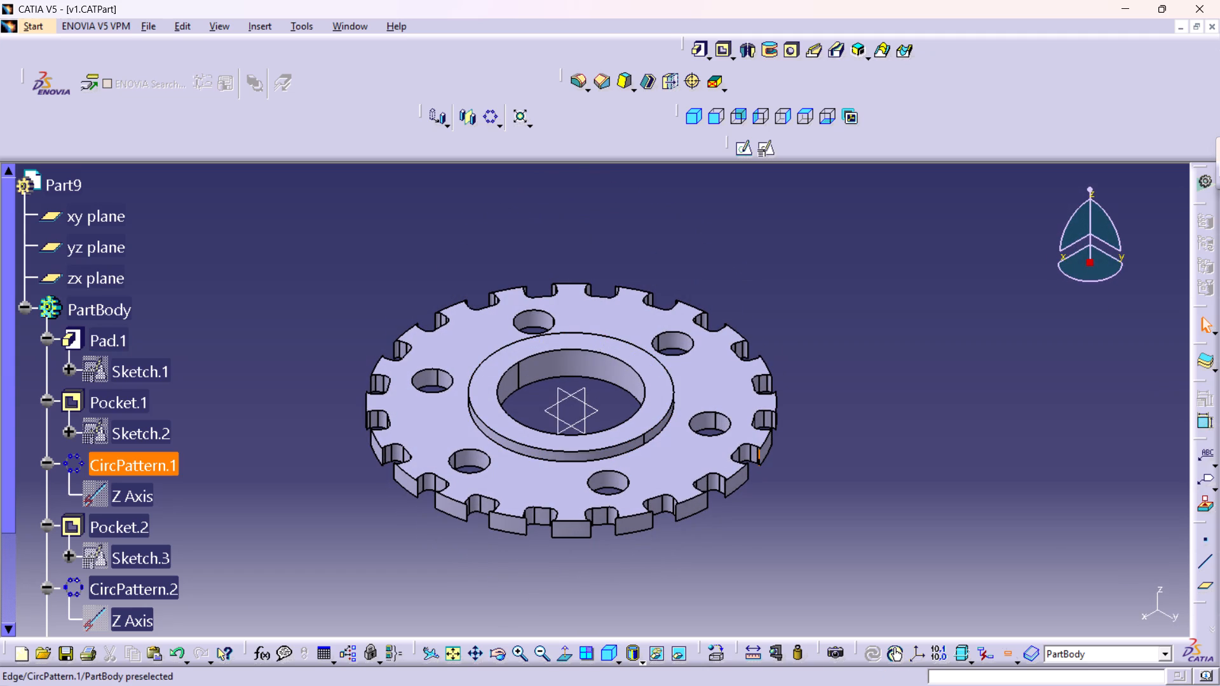
key(ctrl+s)
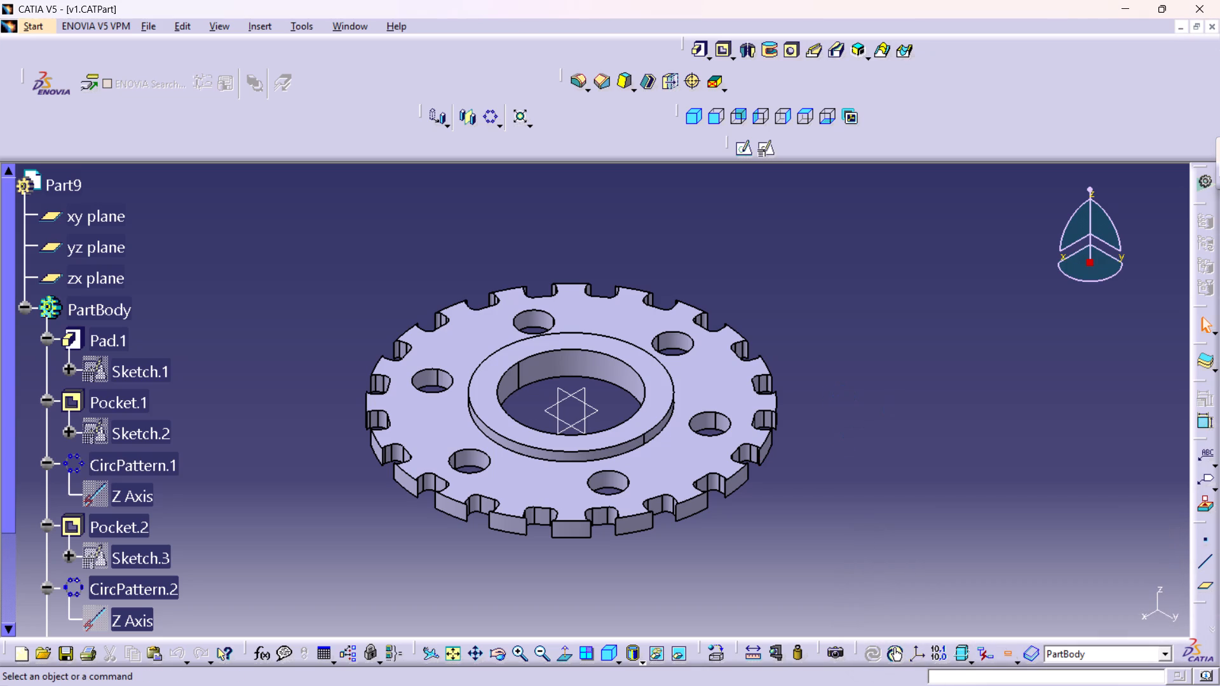
key(ctrl+s)
key(ctrl+s)
key(ctrl+s)
key(ctrl+s)
key(ctrl+s)
key(ctrl+s)
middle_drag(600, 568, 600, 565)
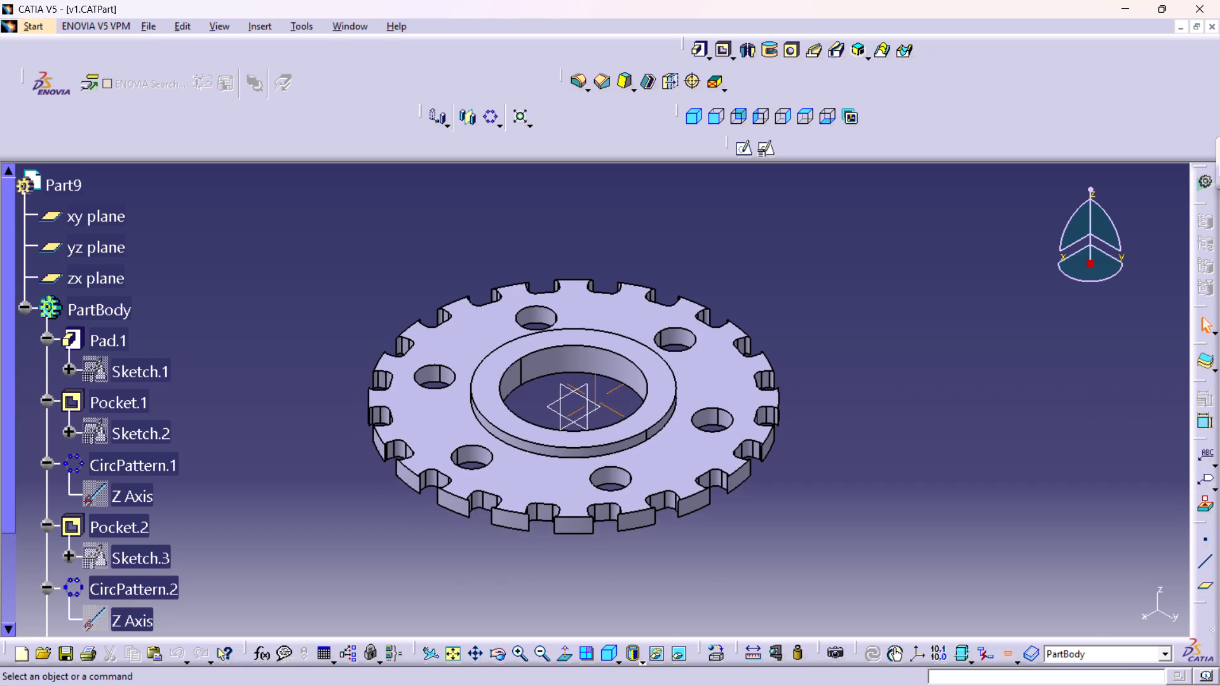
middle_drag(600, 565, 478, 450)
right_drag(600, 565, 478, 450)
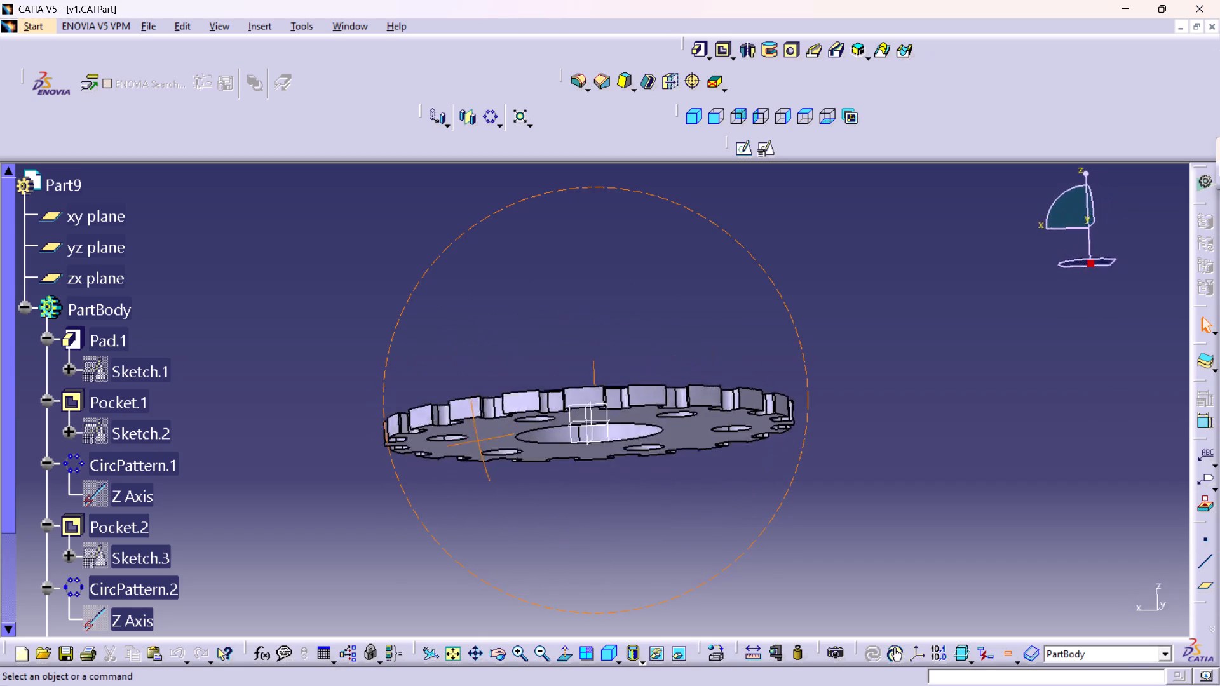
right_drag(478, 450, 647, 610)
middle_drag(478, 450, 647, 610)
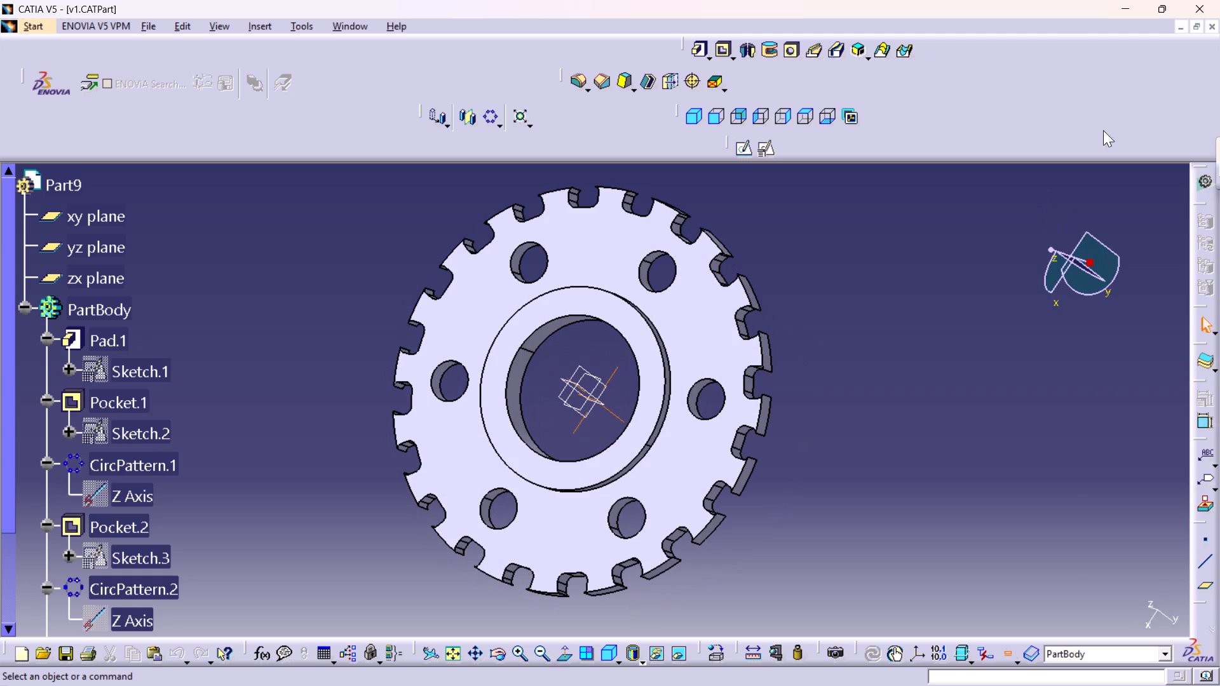
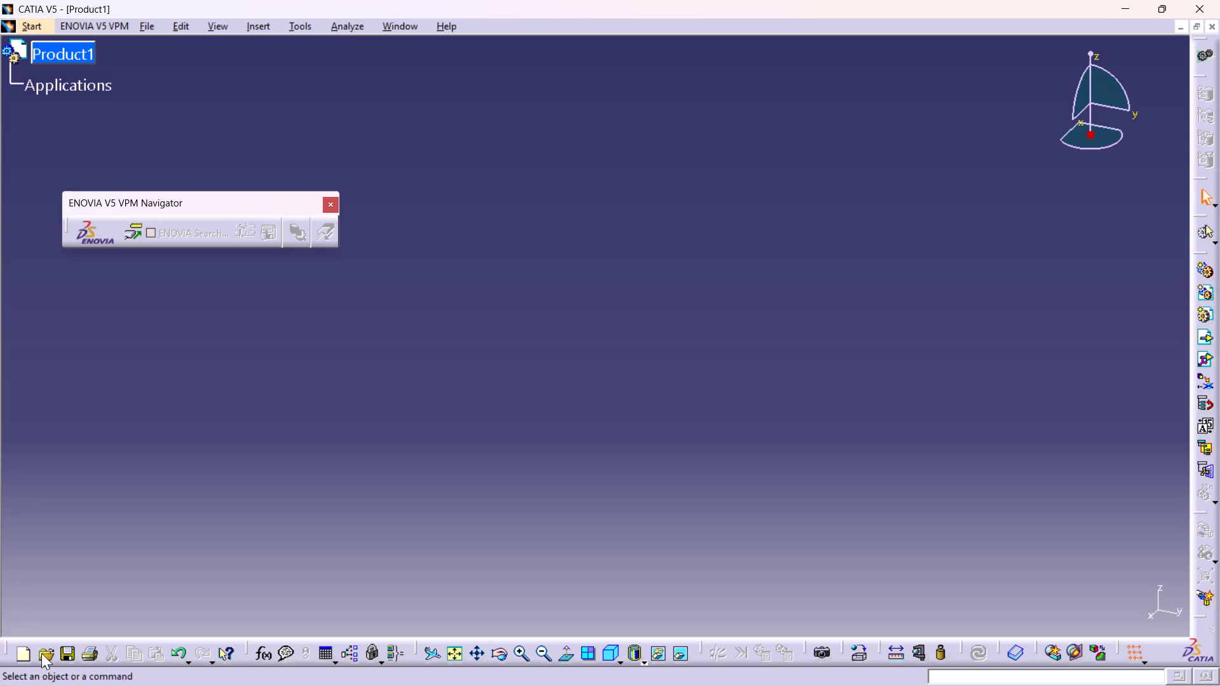
Open the existing toothed disc part v1 from the CATIA folder.
click(41, 653)
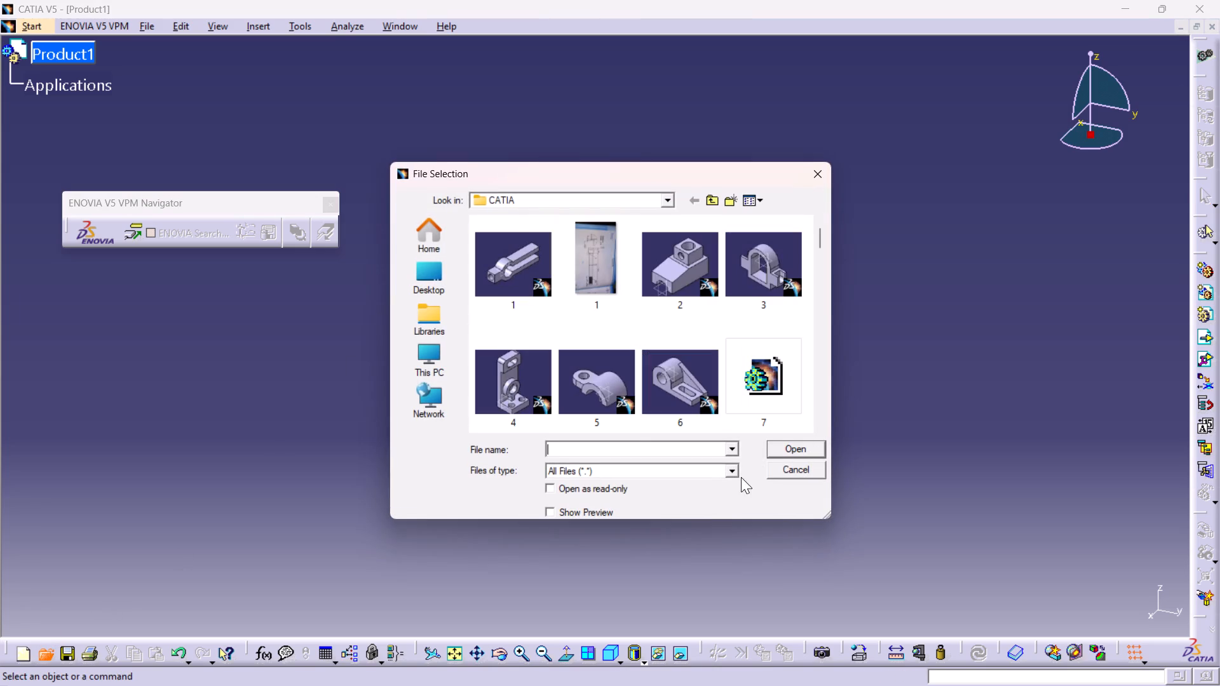
scroll(604, 268, down, 4)
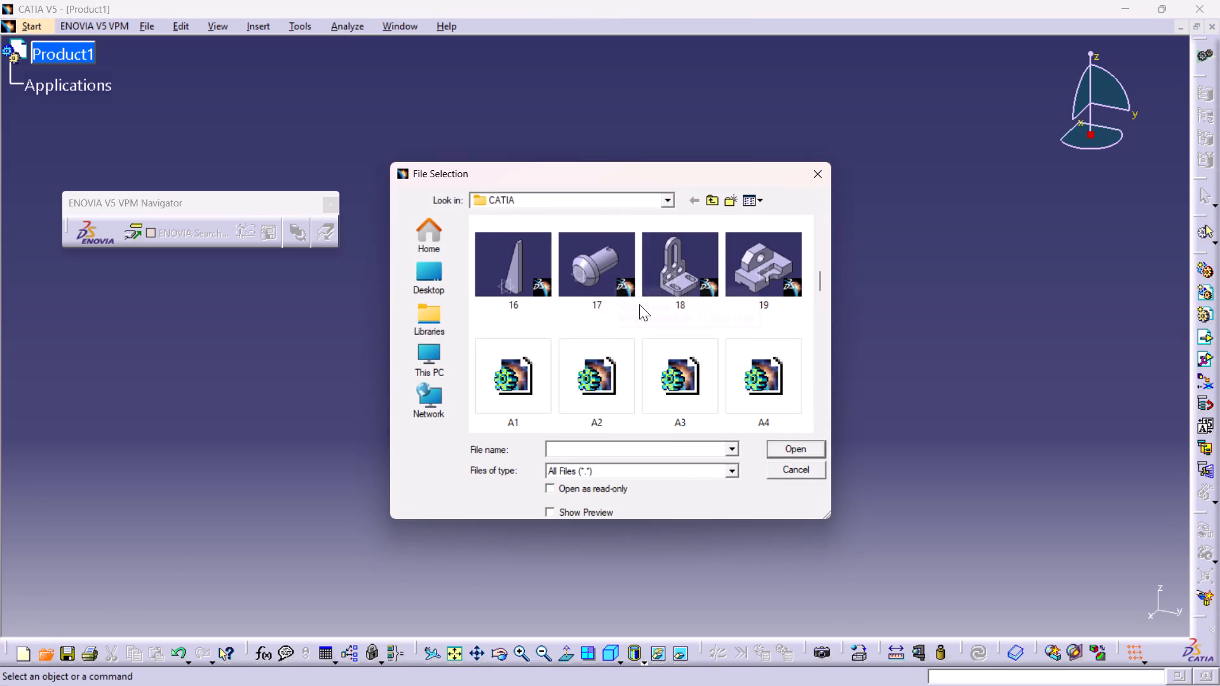
scroll(616, 322, down, 3)
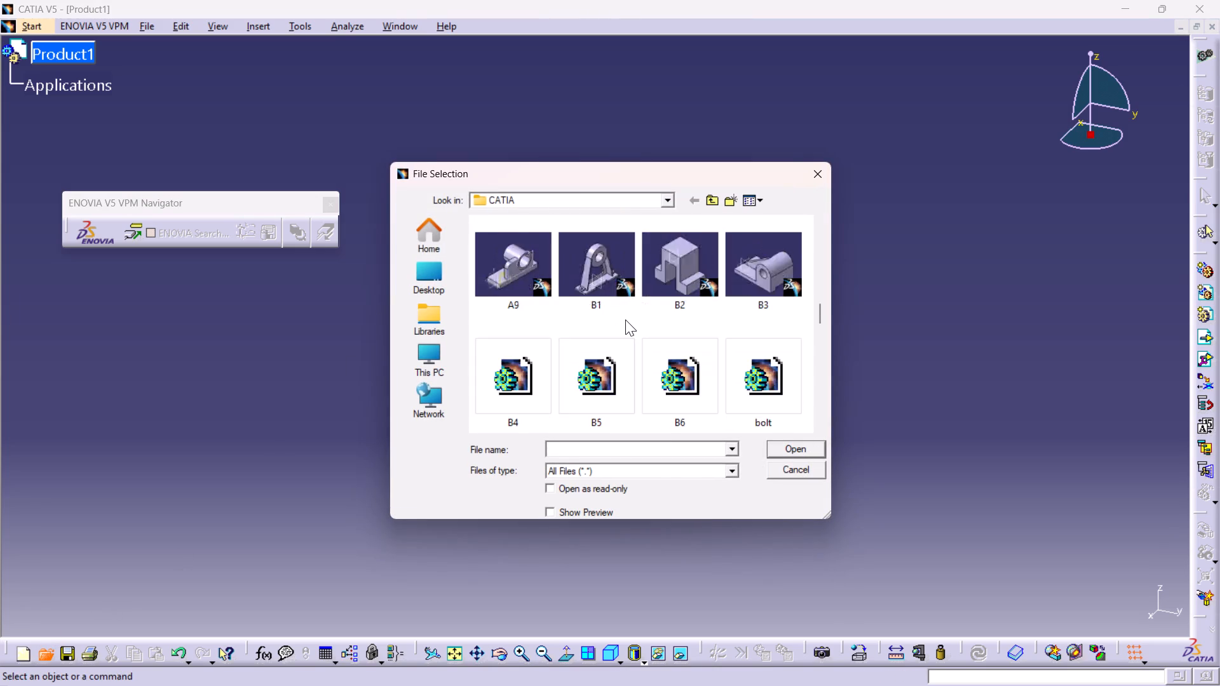
scroll(625, 319, down, 5)
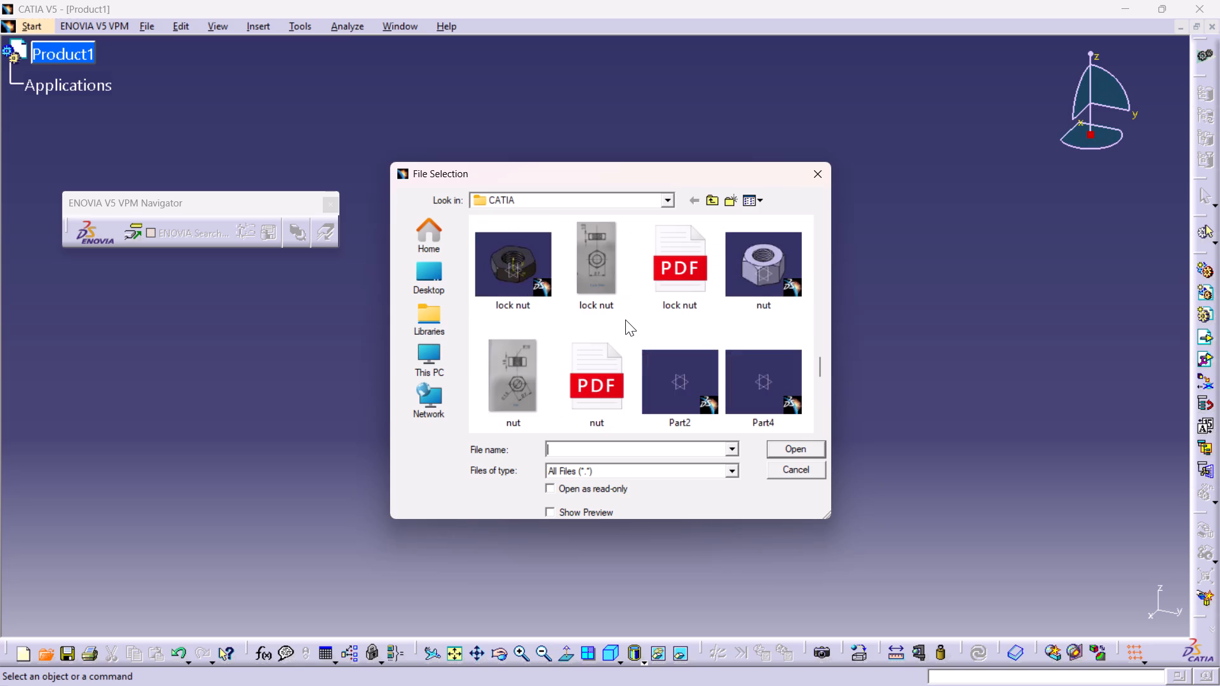
scroll(628, 316, down, 2)
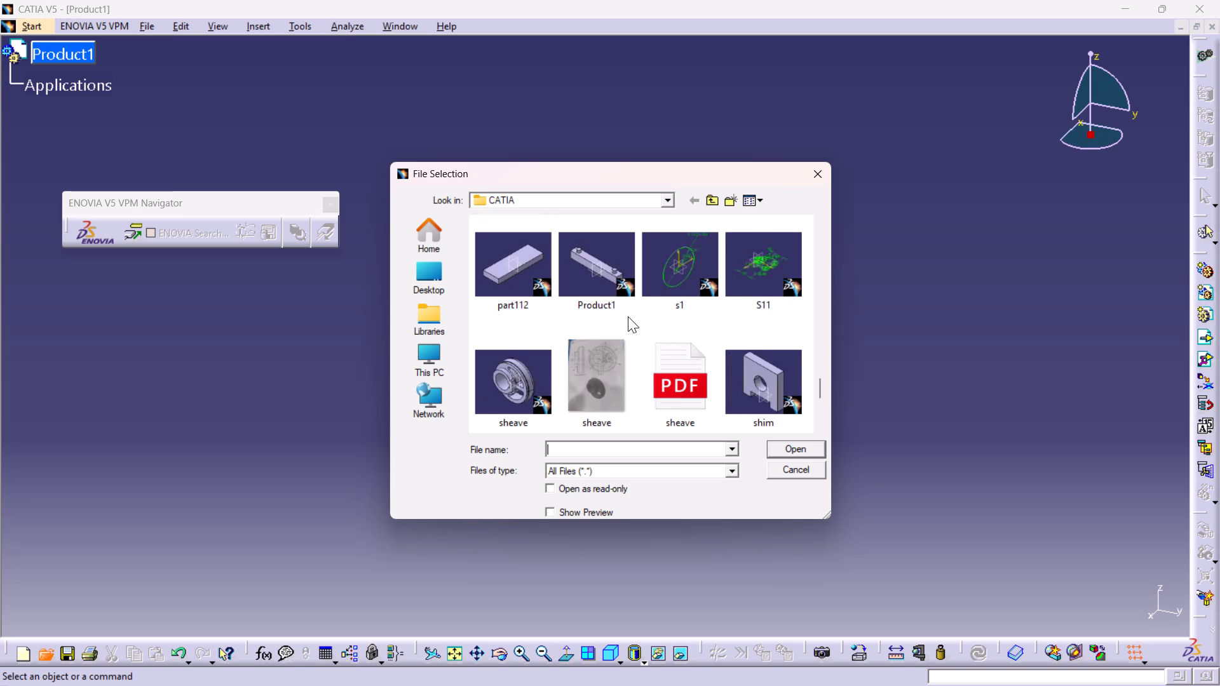
scroll(628, 318, down, 1)
scroll(681, 316, down, 2)
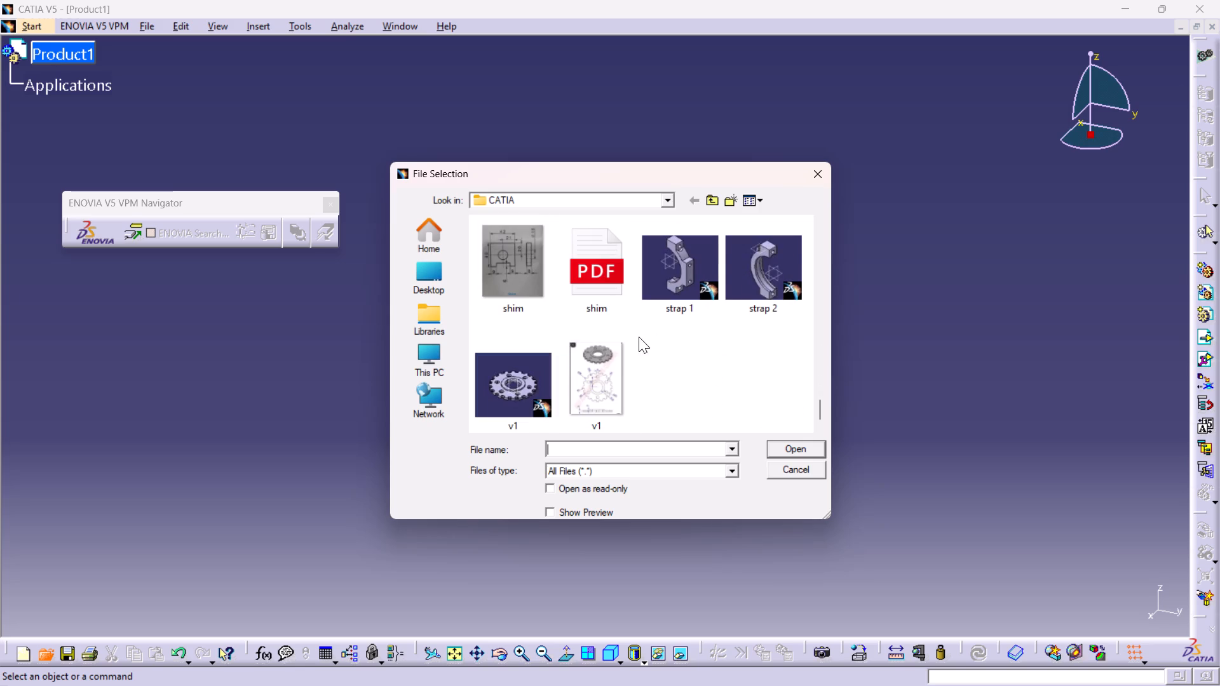
double_click(523, 371)
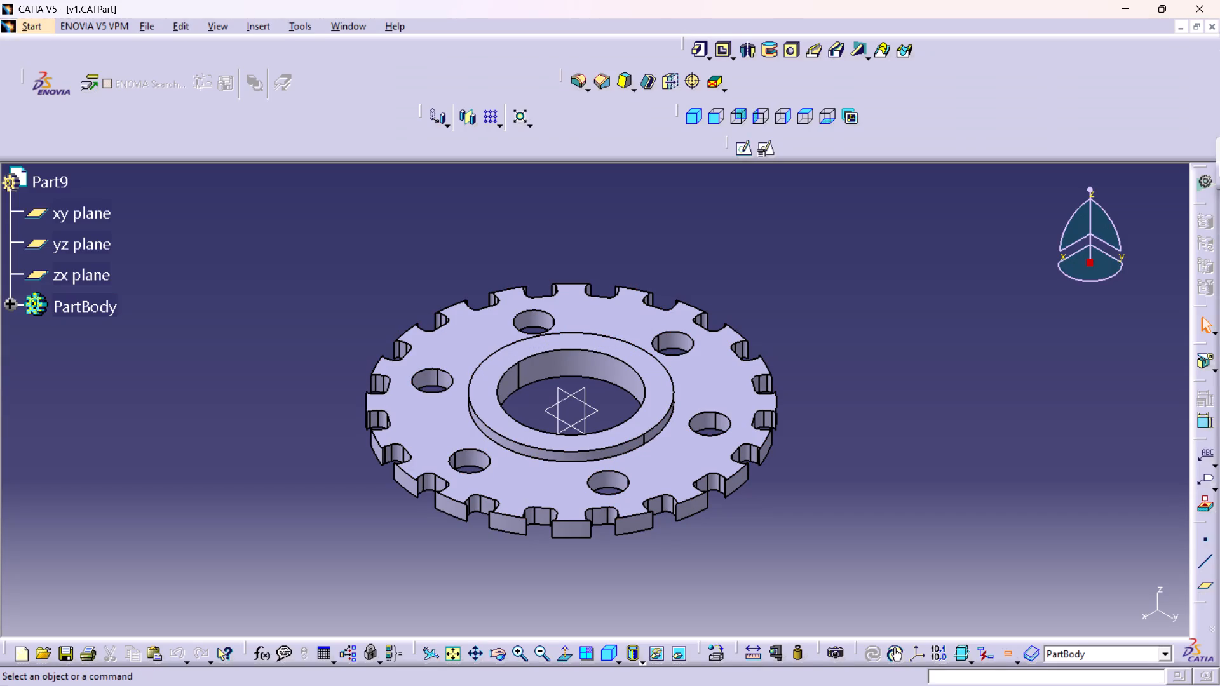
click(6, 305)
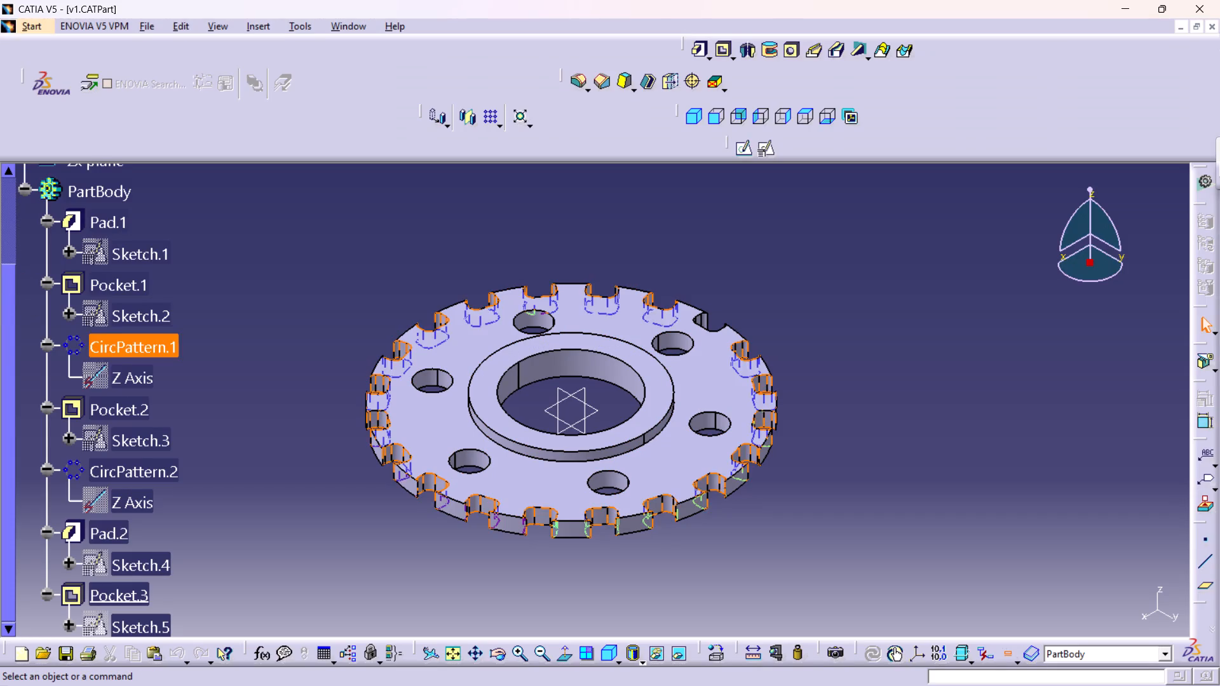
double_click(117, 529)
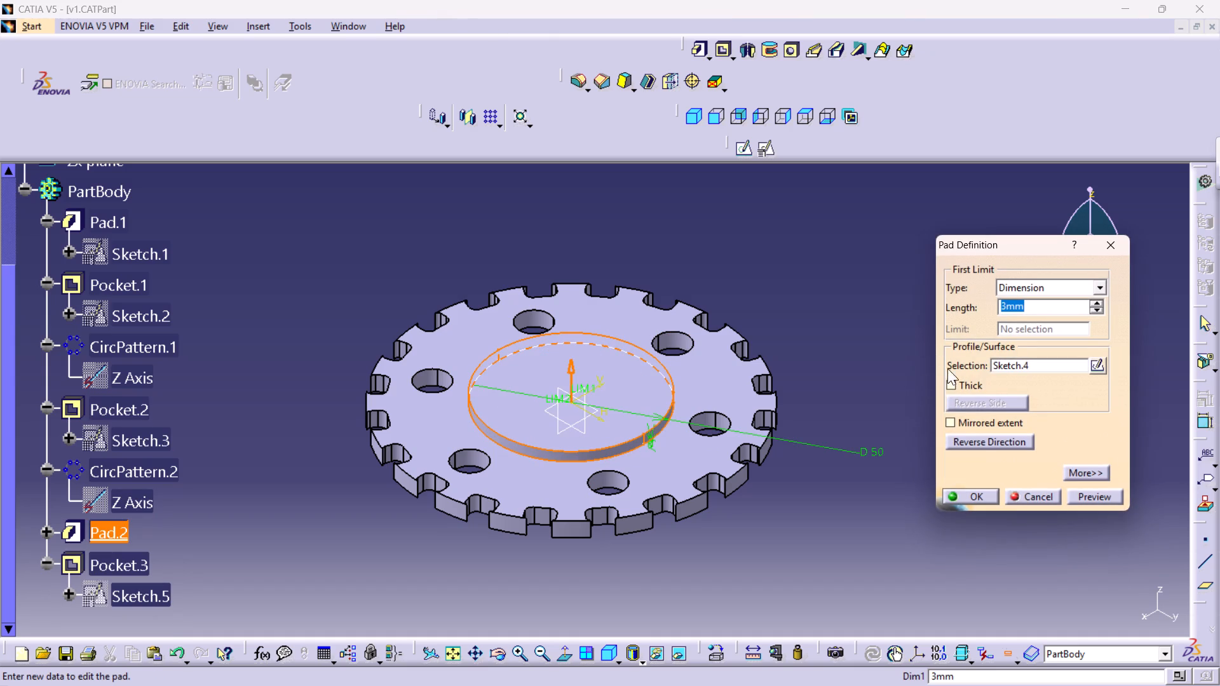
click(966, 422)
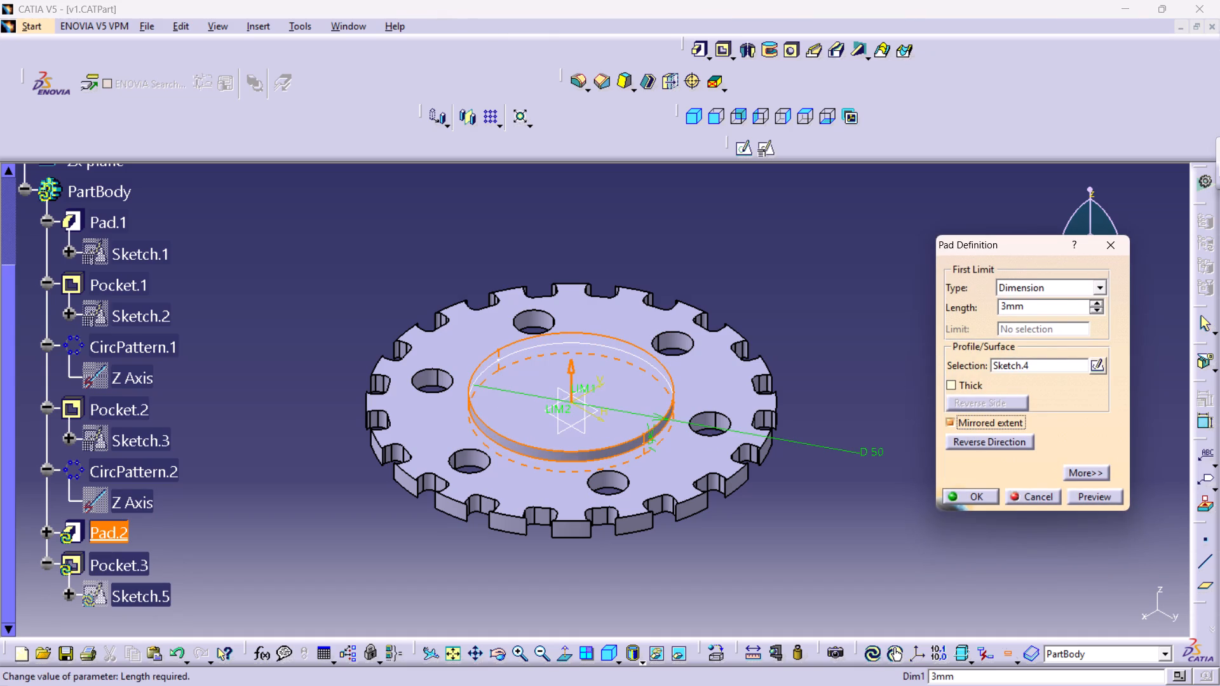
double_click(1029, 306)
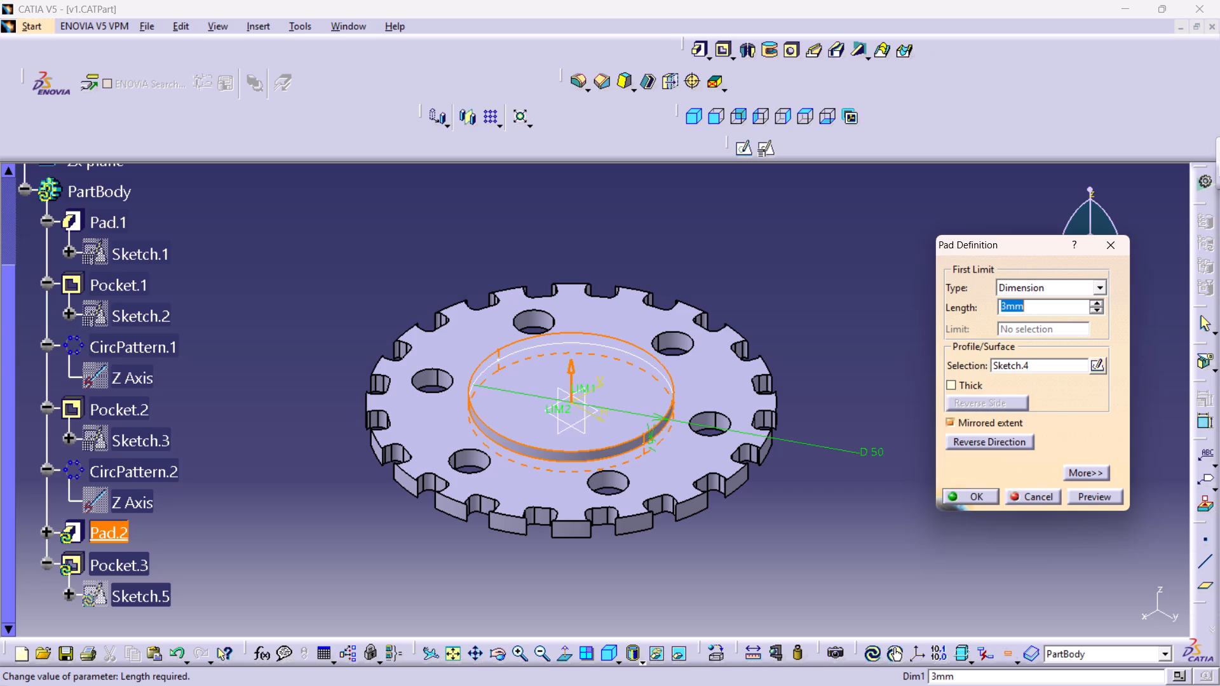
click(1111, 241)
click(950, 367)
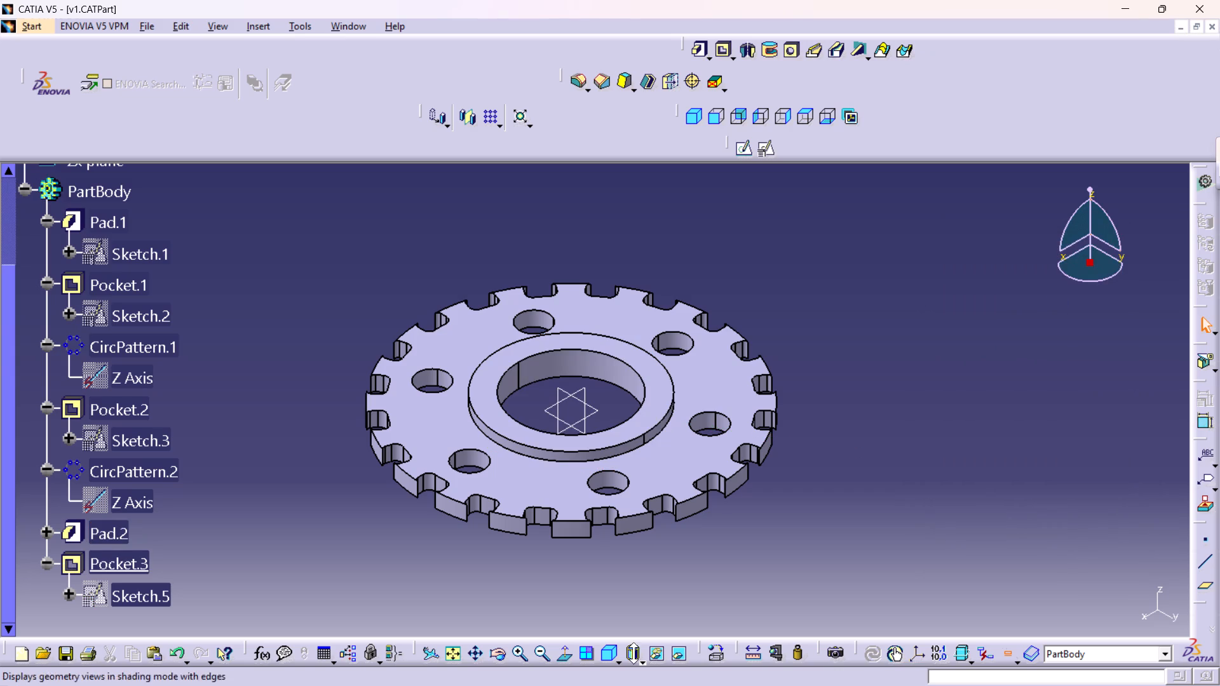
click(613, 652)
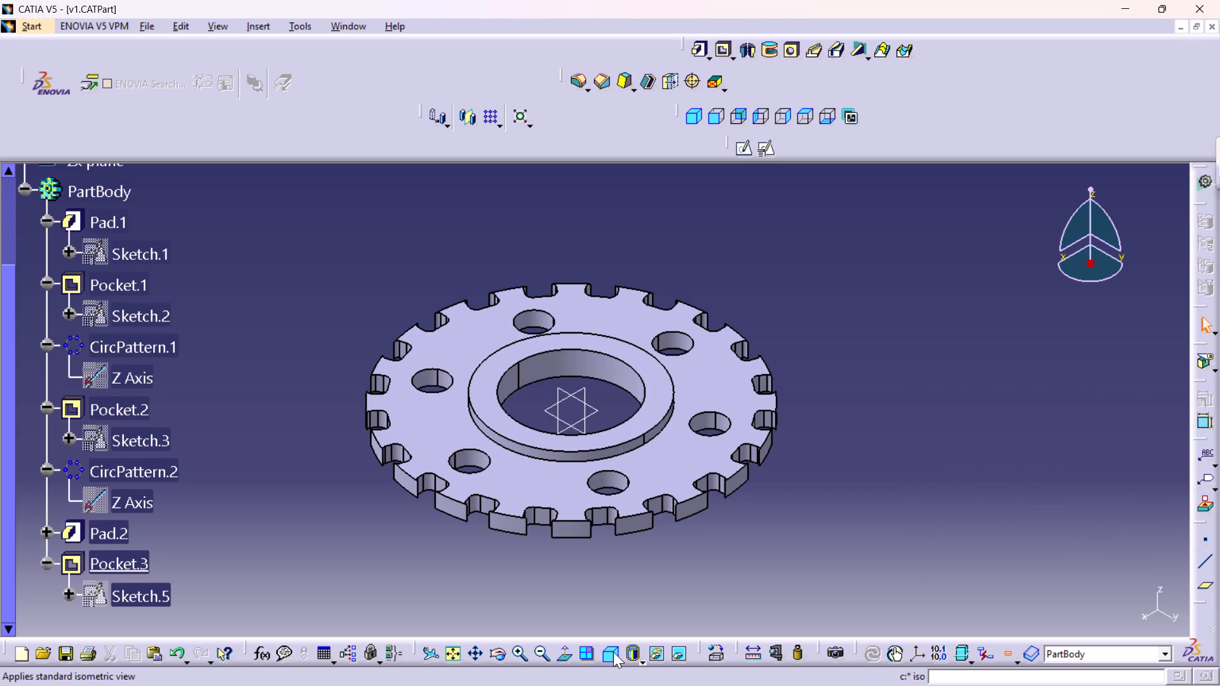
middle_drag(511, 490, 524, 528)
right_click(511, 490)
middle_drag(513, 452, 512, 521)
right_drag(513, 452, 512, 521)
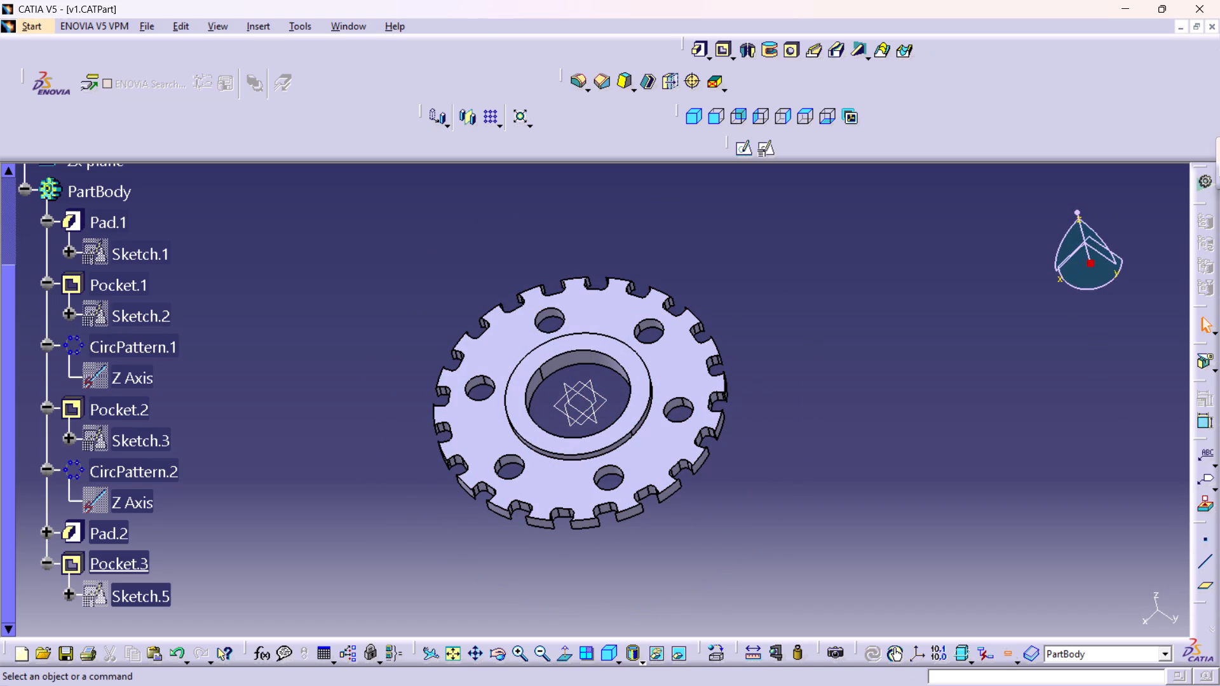
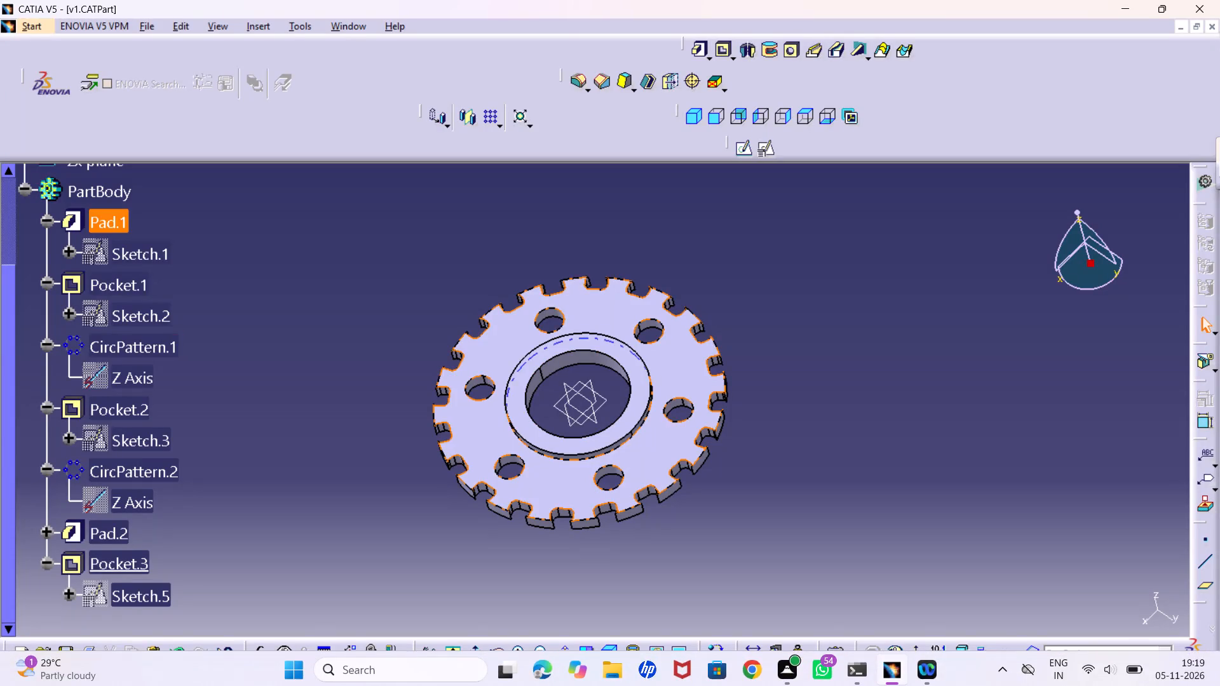
Save the v1 part.
key(ctrl+s)
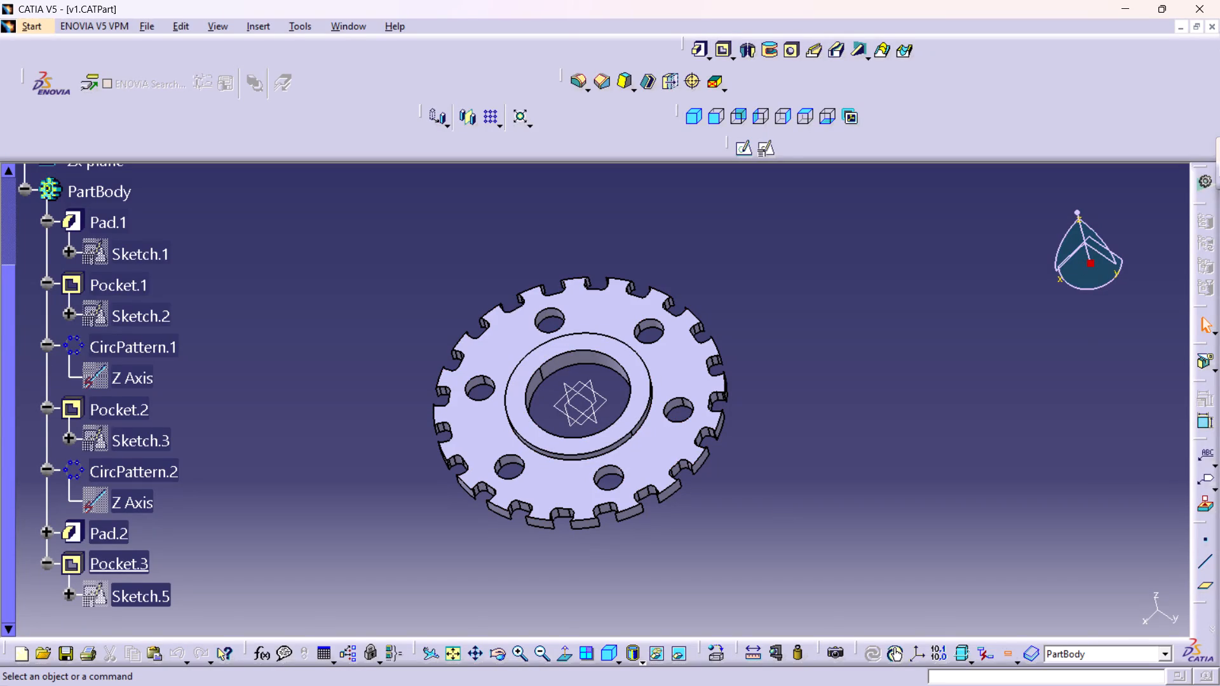
key(ctrl+s)
Examine the toothed disc's edge pockets, six holes and raised bored centre from several angles and distances.
middle_drag(707, 527, 678, 419)
right_drag(707, 527, 686, 438)
middle_drag(717, 462, 717, 461)
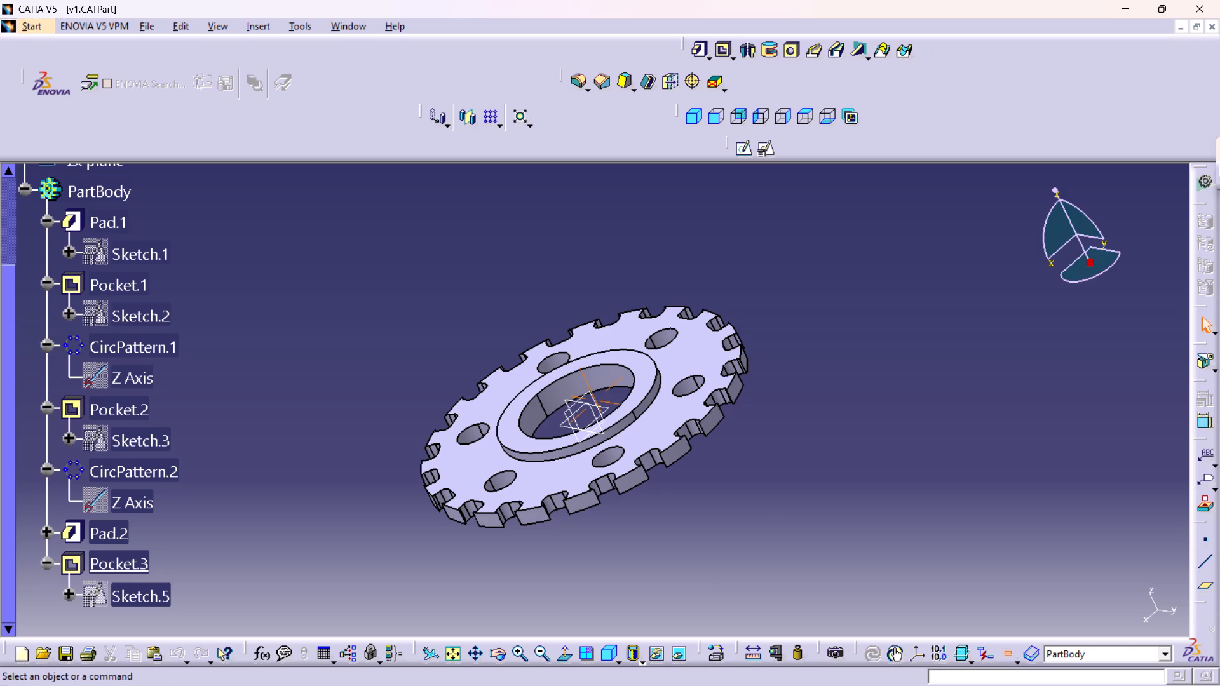
middle_drag(717, 461, 734, 553)
right_drag(717, 461, 734, 553)
click(775, 501)
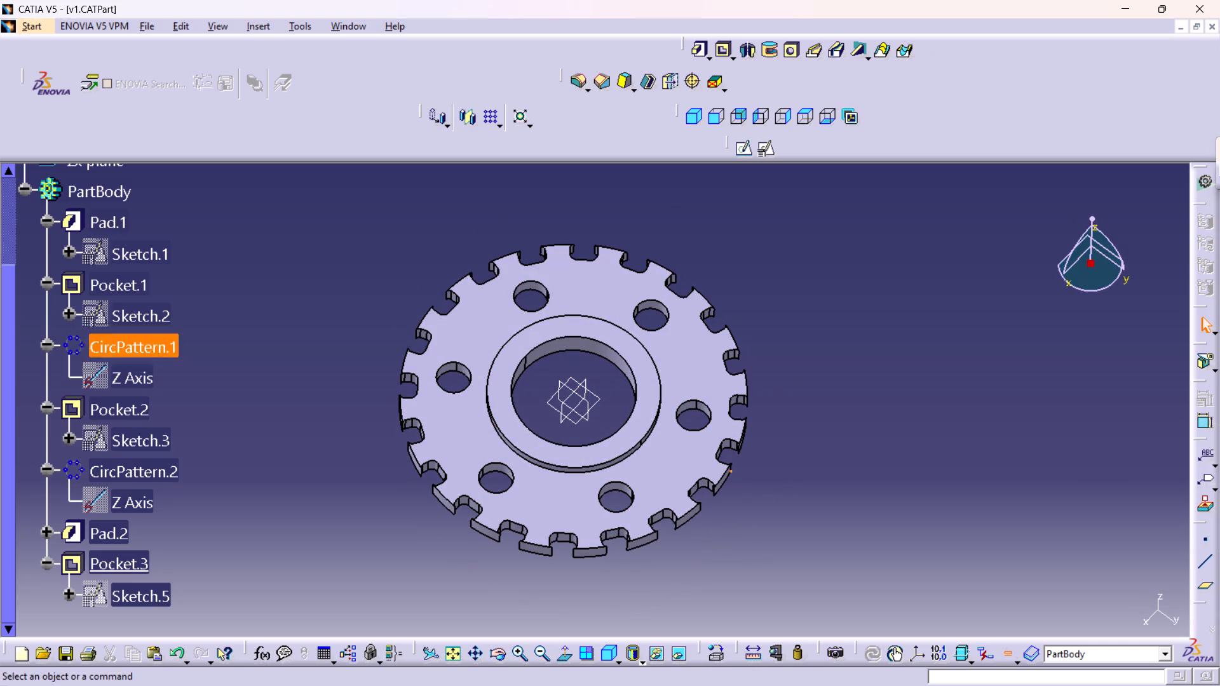
middle_drag(658, 463, 648, 394)
right_click(658, 463)
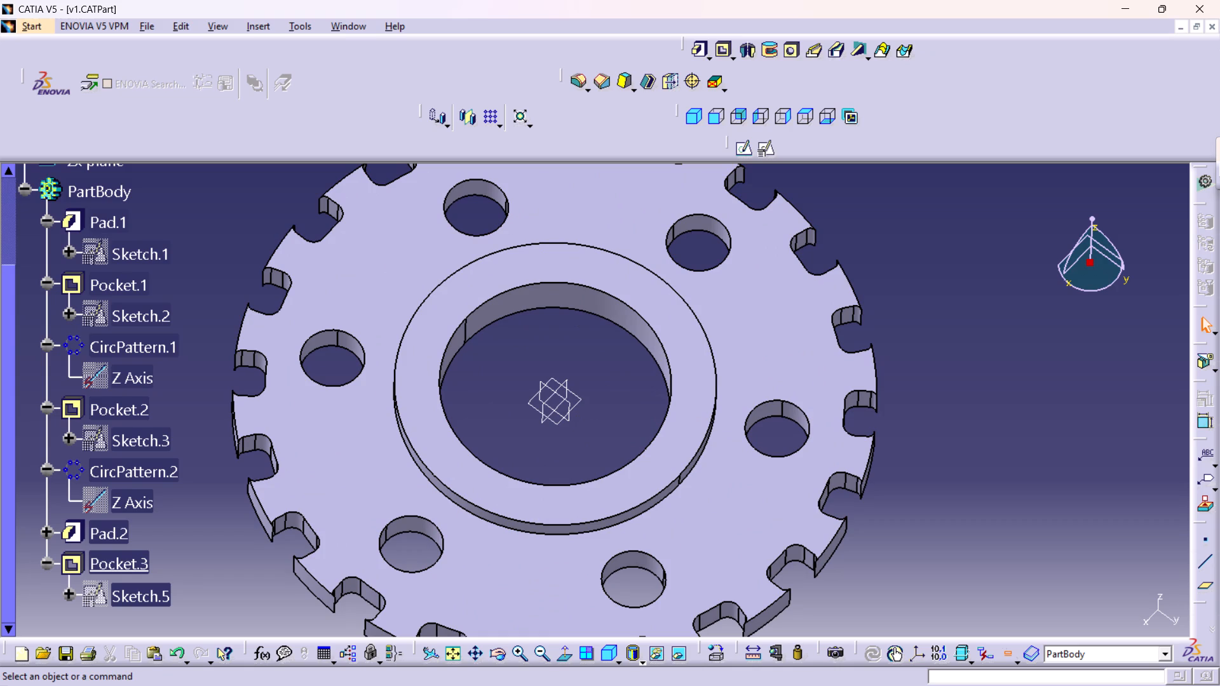
middle_drag(961, 437, 972, 487)
right_click(961, 437)
middle_drag(859, 452, 829, 479)
middle_drag(807, 473, 815, 485)
right_click(807, 472)
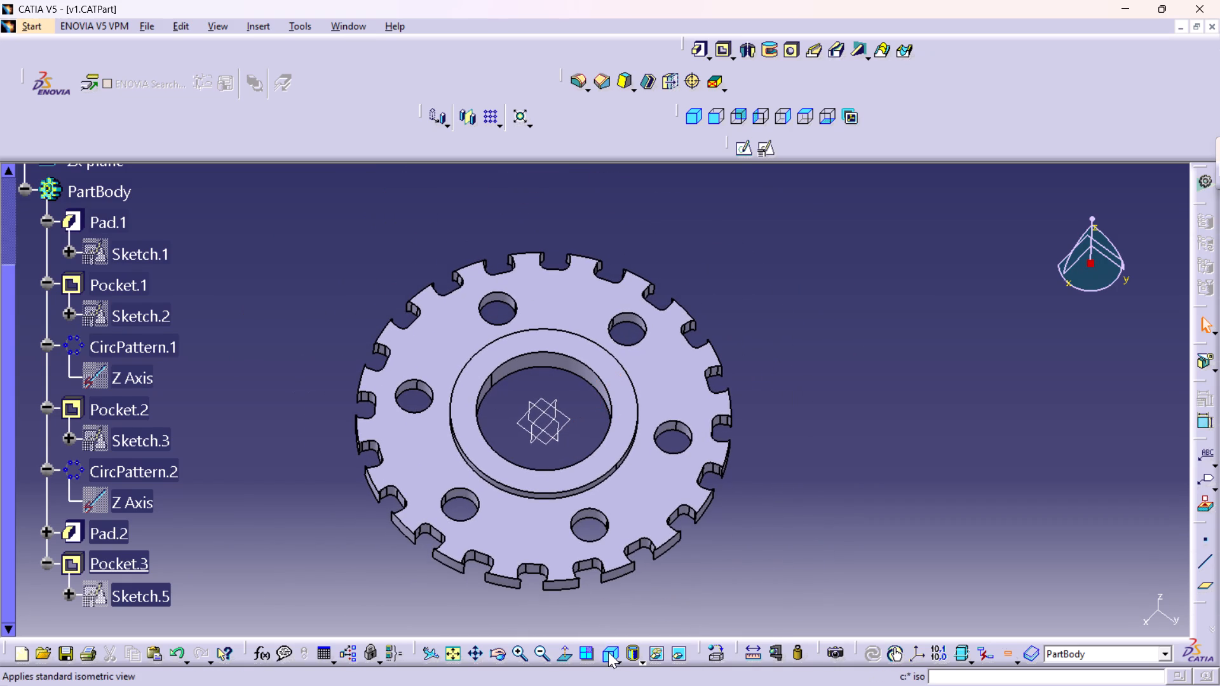
Set the disc to the standard isometric view and save the v1 part.
click(608, 652)
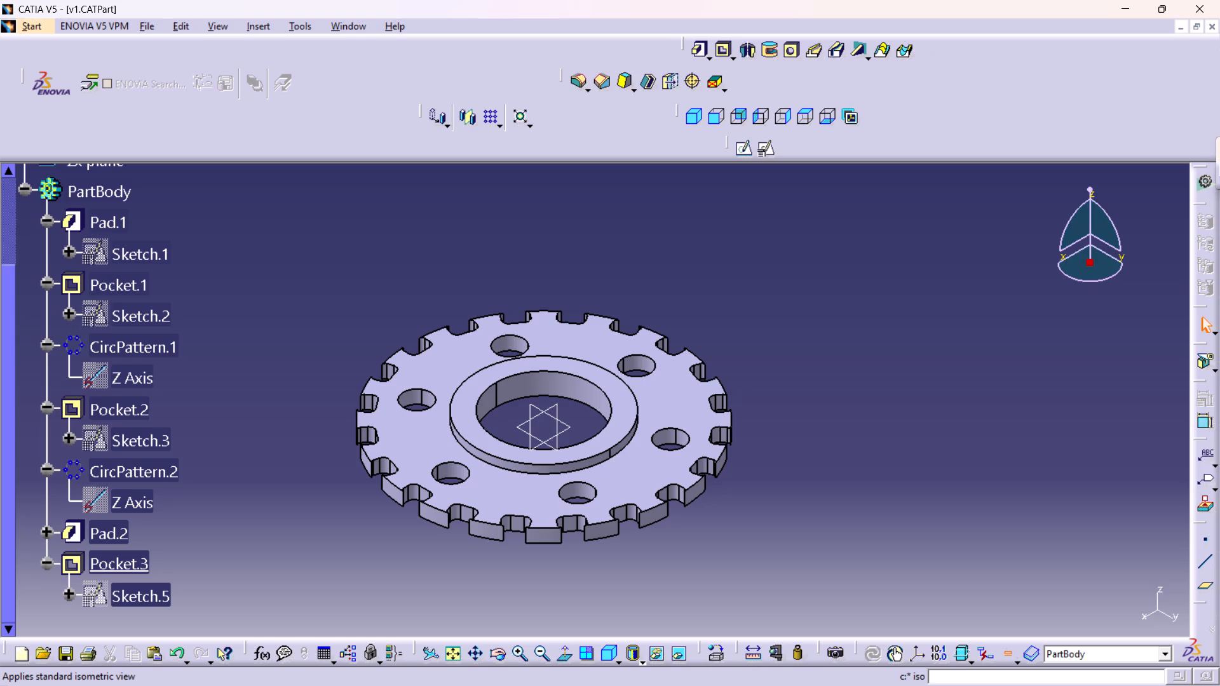
key(ctrl+s)
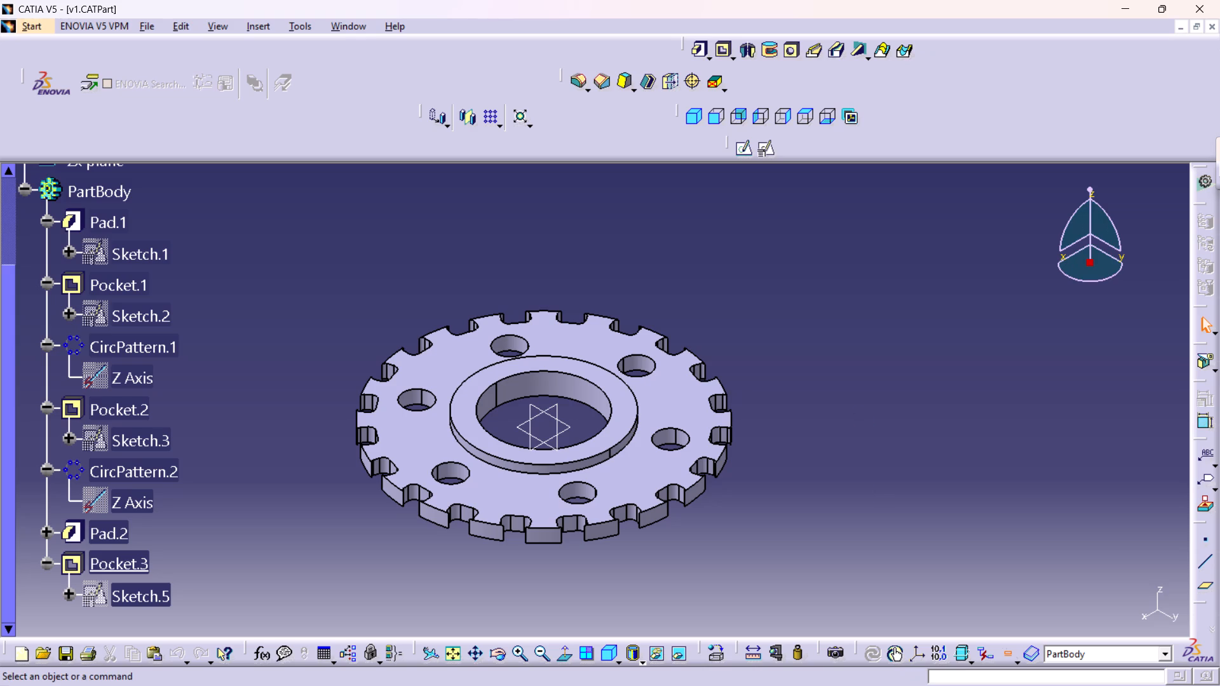
Print the whole document fitted in page with Microsoft Print to PDF, saving the output as v1 in the CATIA folder.
key(ctrl+p)
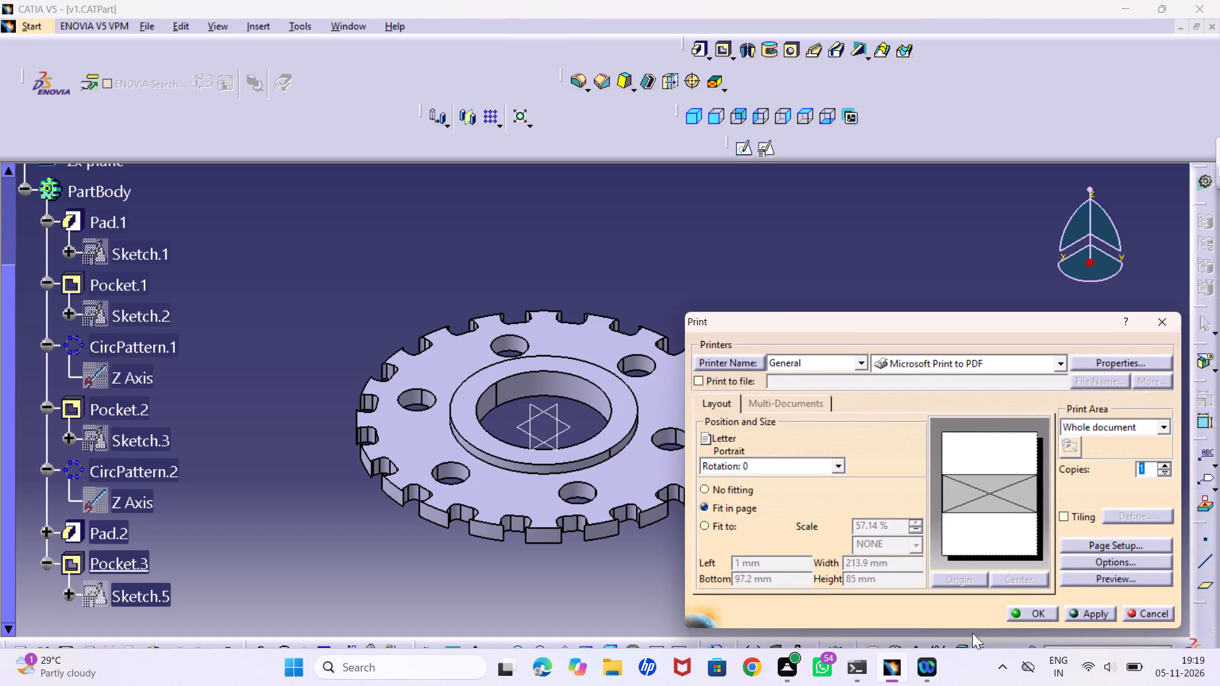
click(1039, 612)
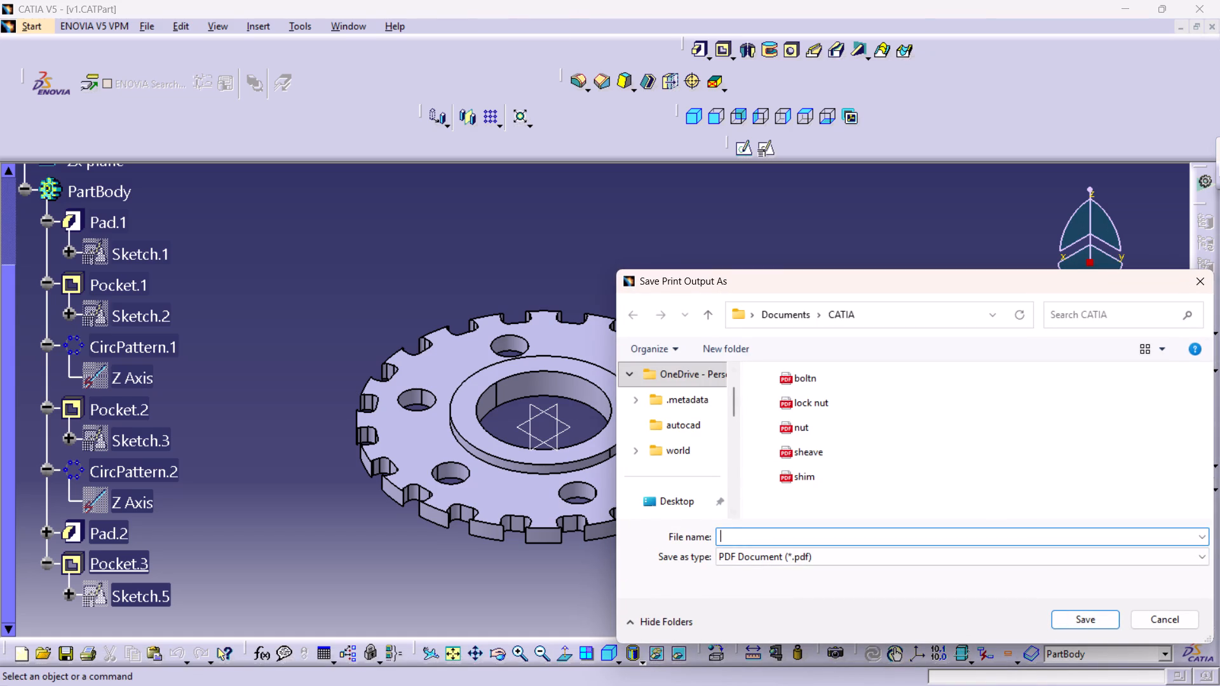
text(vq1q)
key(BackSpace)
key(BackSpace)
key(BackSpace)
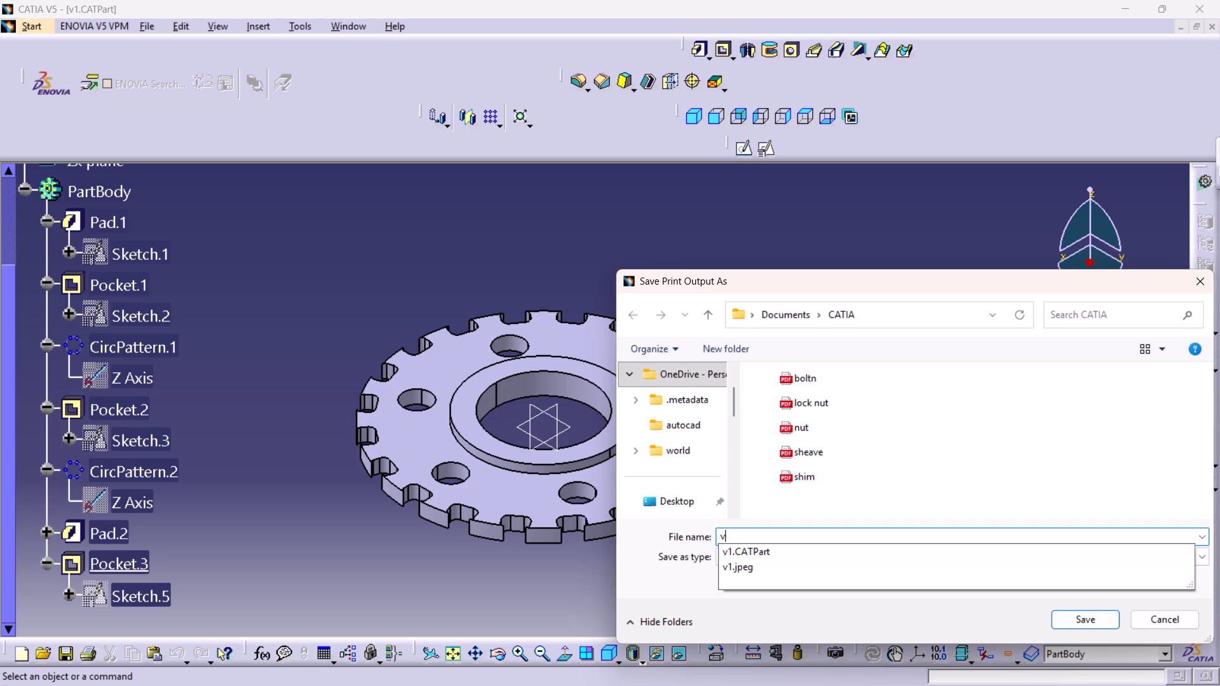
key(1)
click(1086, 618)
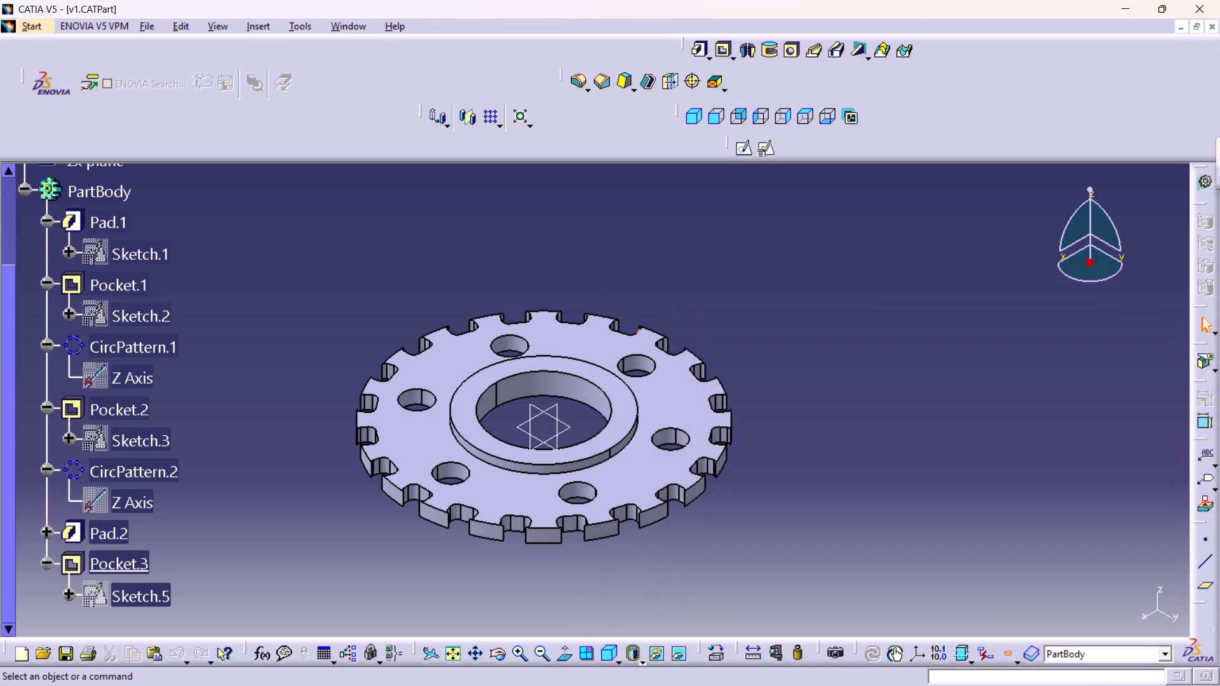
Save the v1 part again with the disc centred and slightly enlarged in the view.
middle_drag(582, 478, 649, 466)
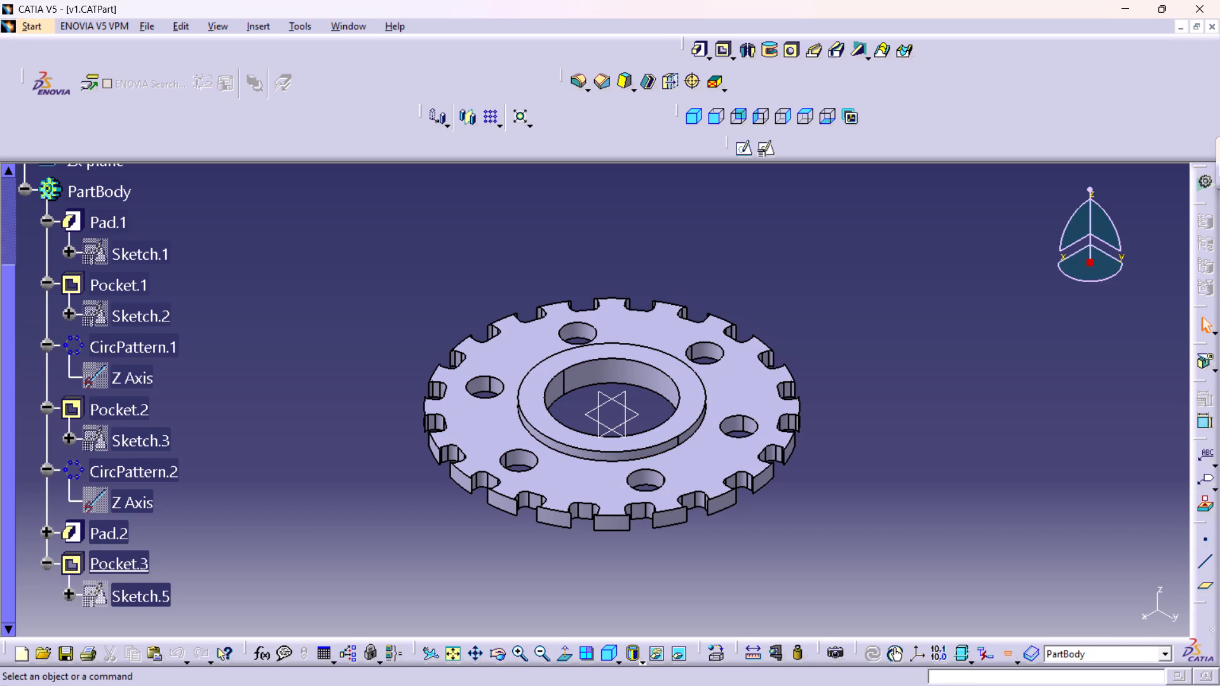
middle_drag(774, 539, 758, 460)
right_click(774, 539)
middle_drag(695, 438, 742, 511)
right_click(695, 438)
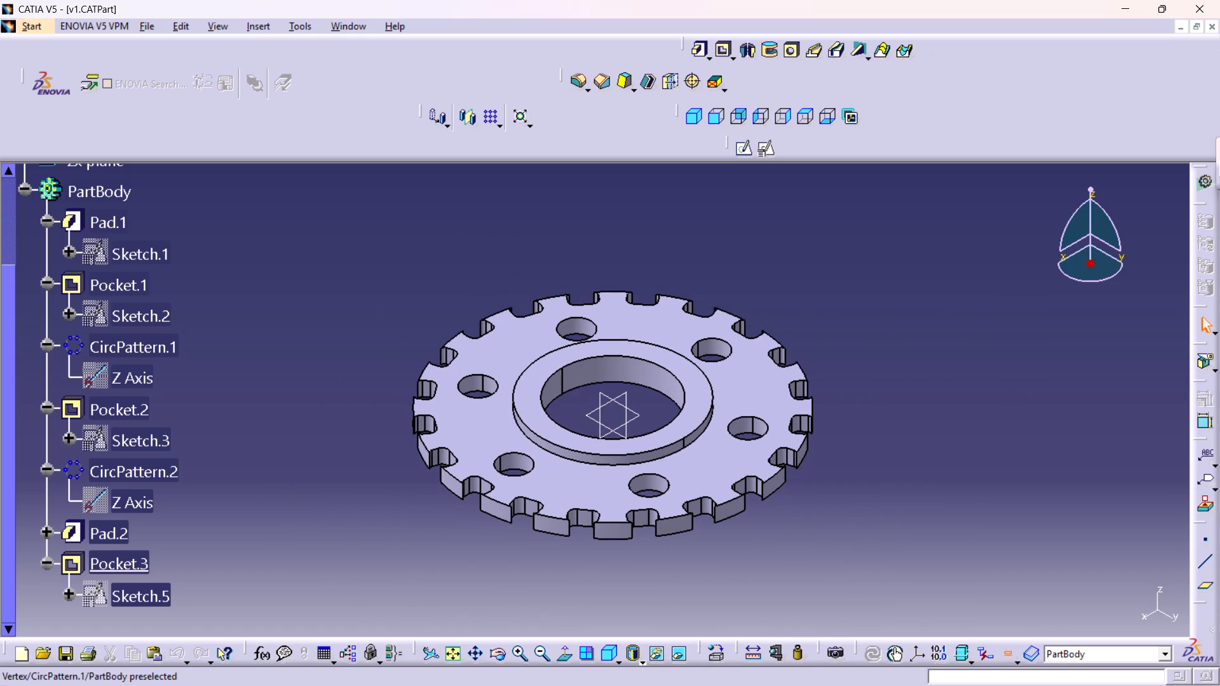
key(ctrl+s)
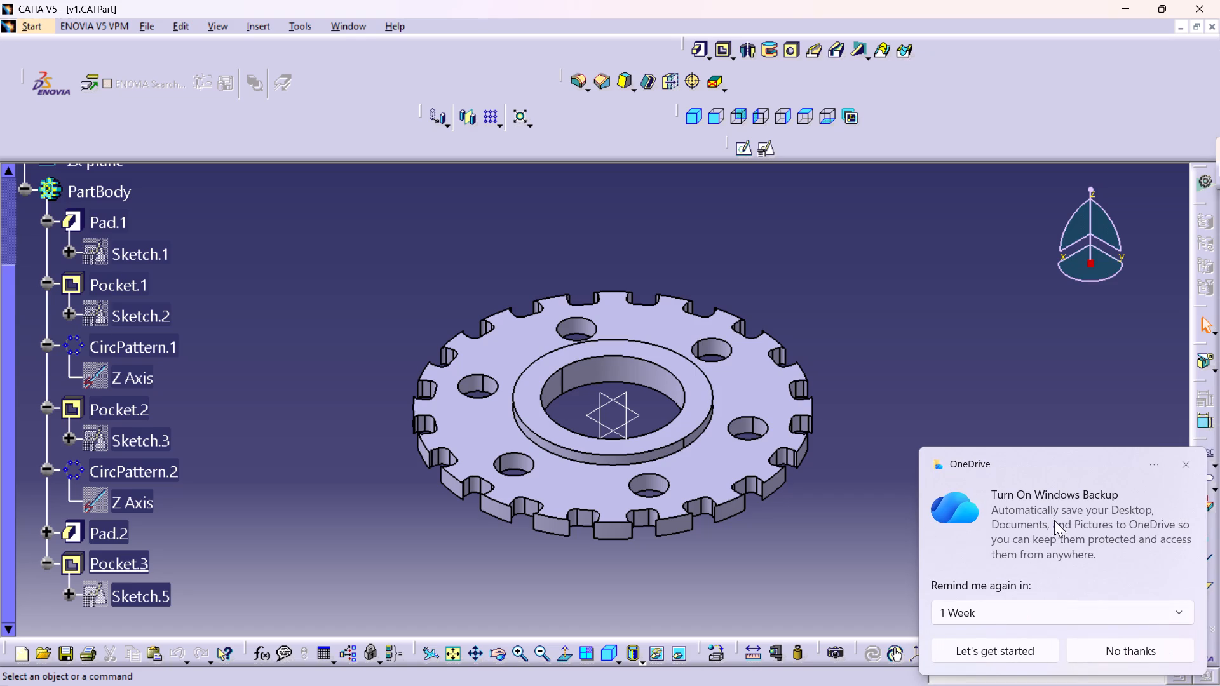
Dismiss the OneDrive Windows Backup reminder.
click(1187, 465)
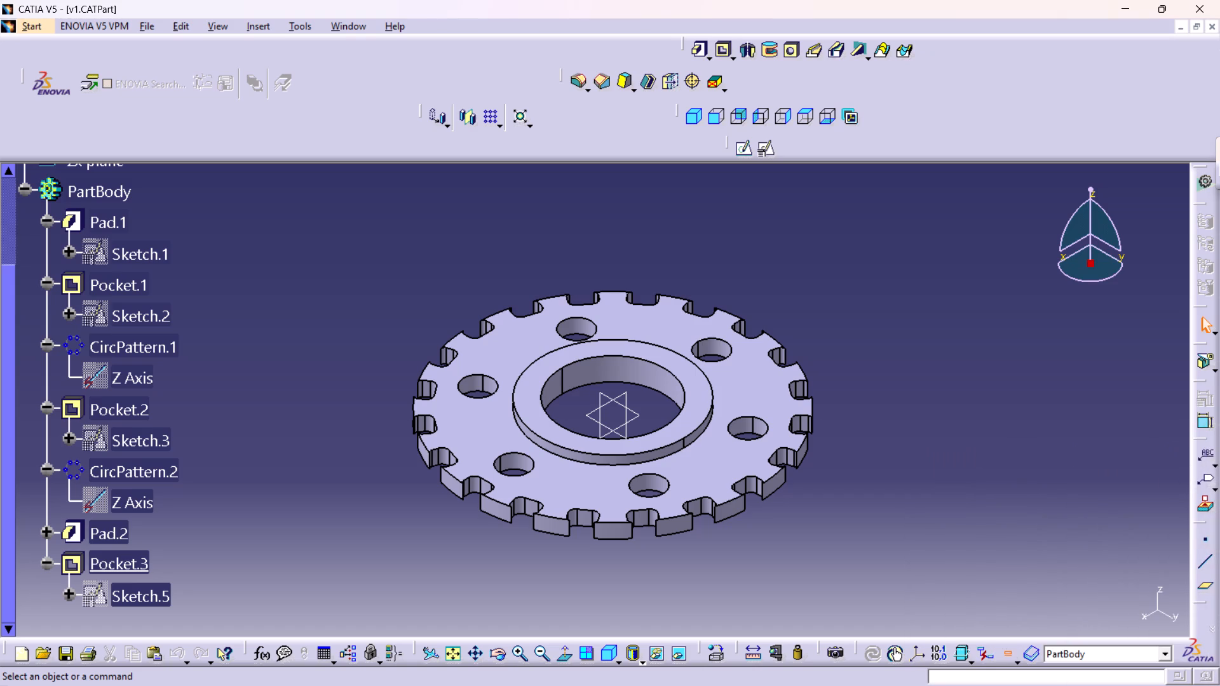